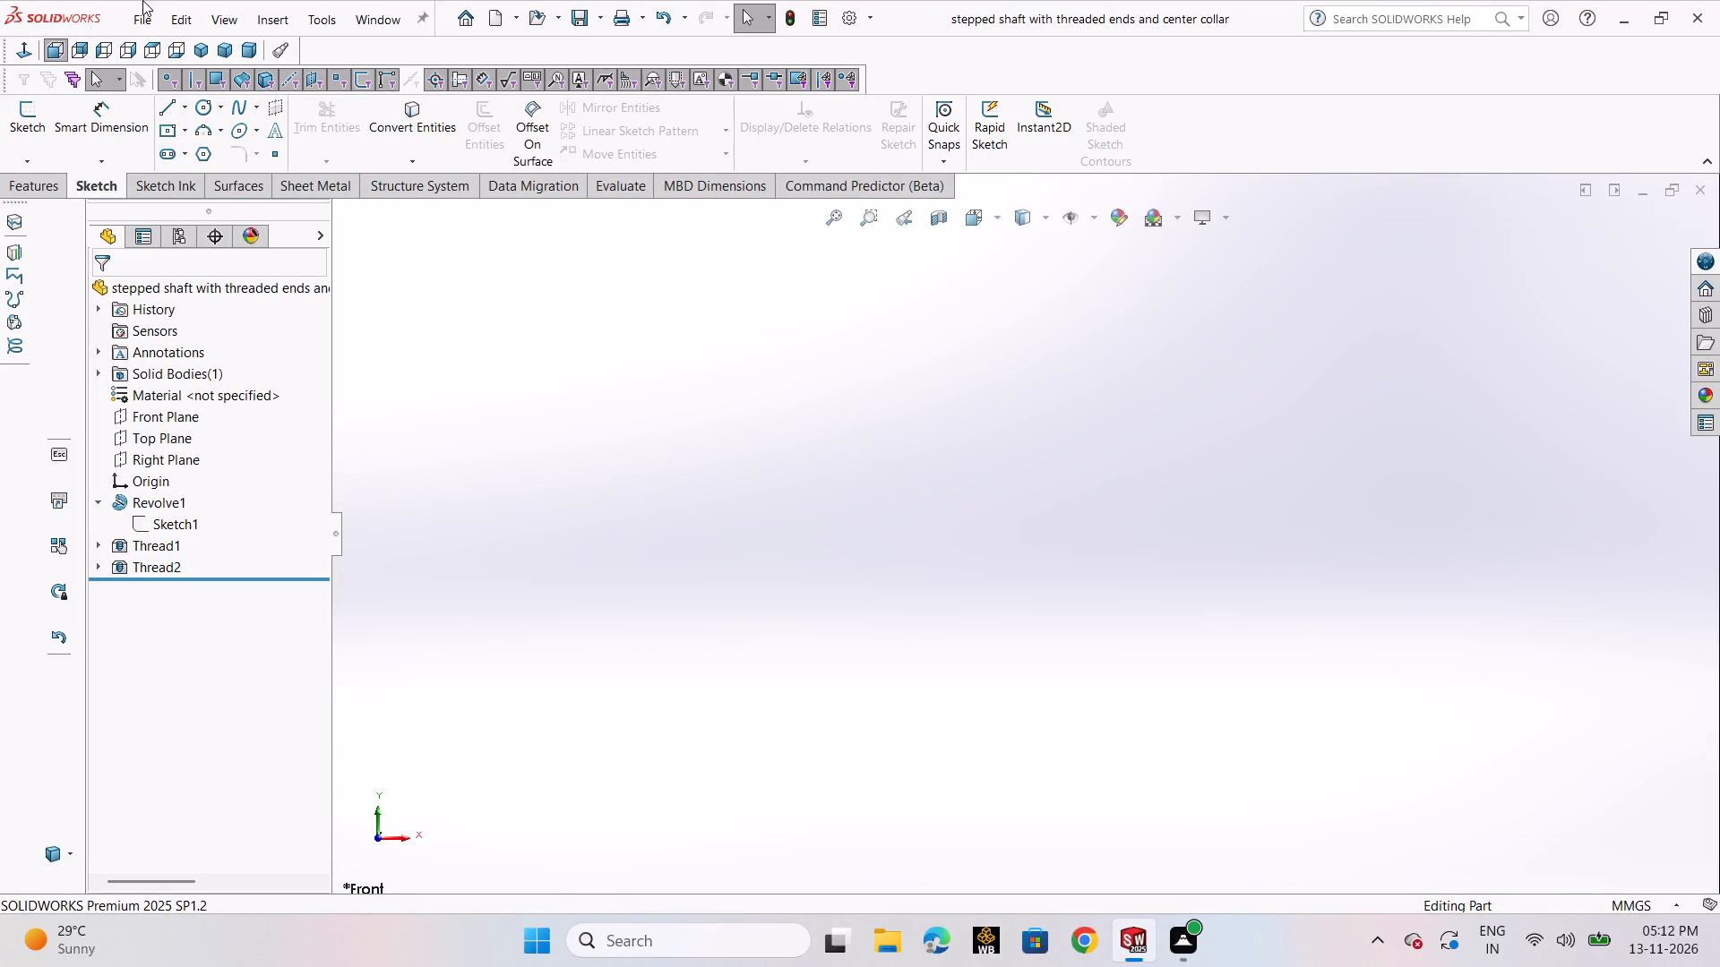
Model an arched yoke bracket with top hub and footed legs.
Create a new part document.
scroll(916, 544, "down", 3)
scroll(1084, 503, "up", 2)
left_click(833, 219)
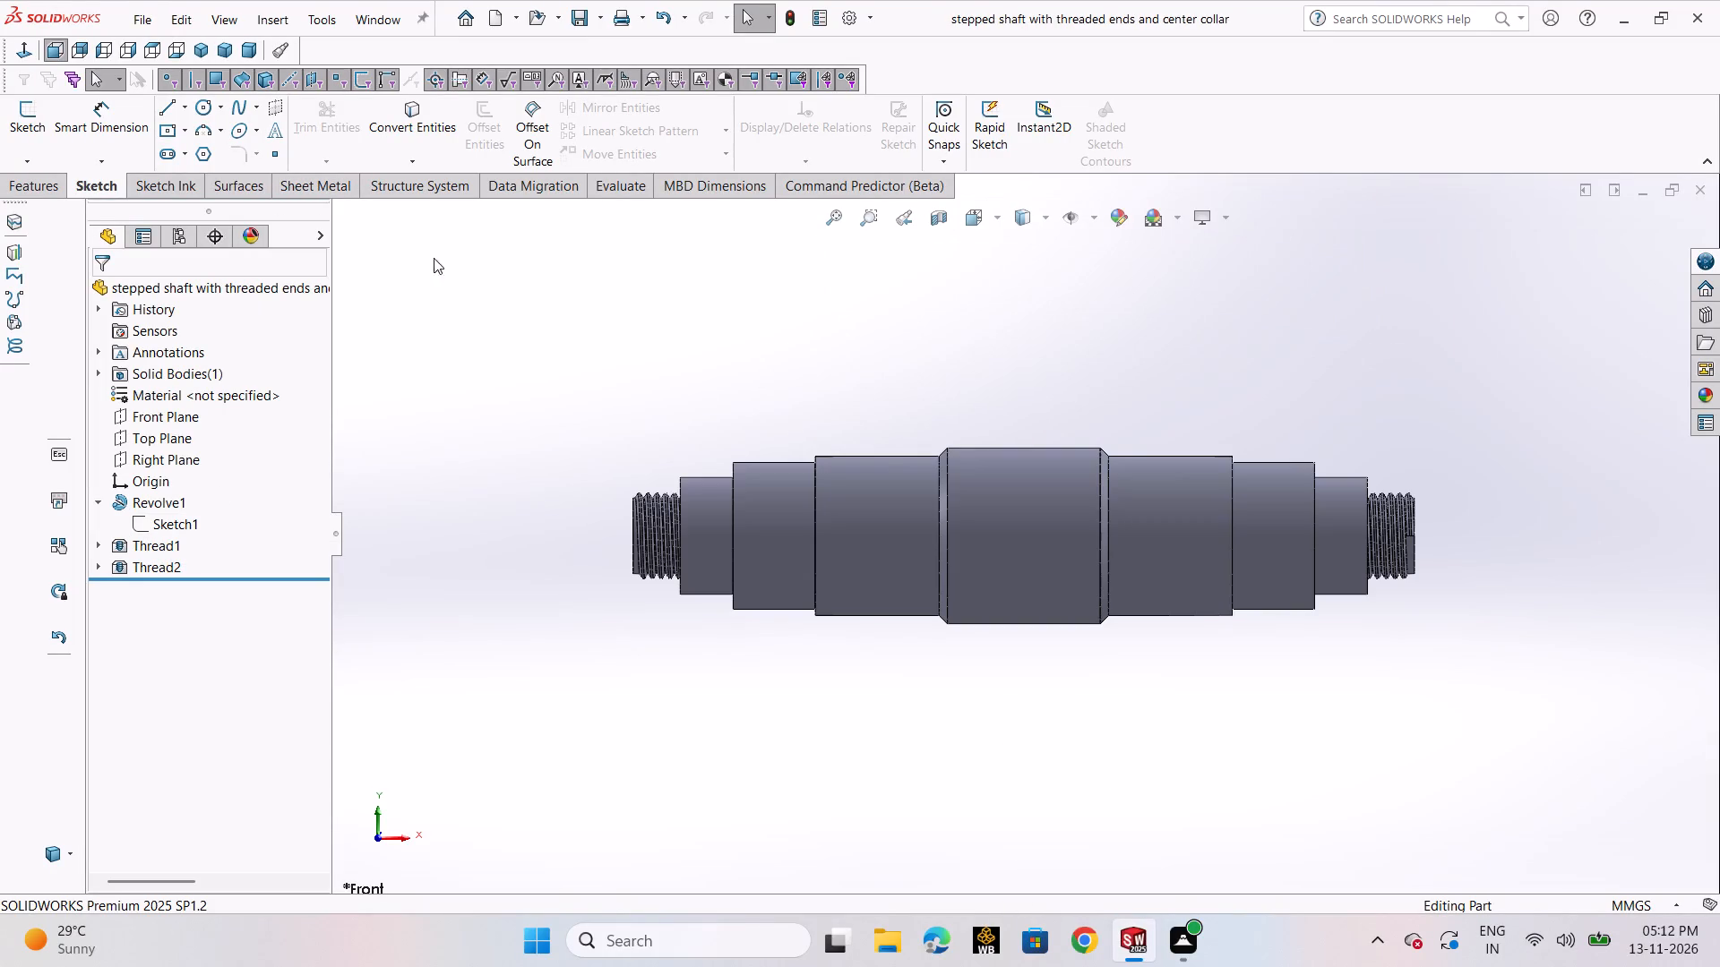
left_click(130, 19)
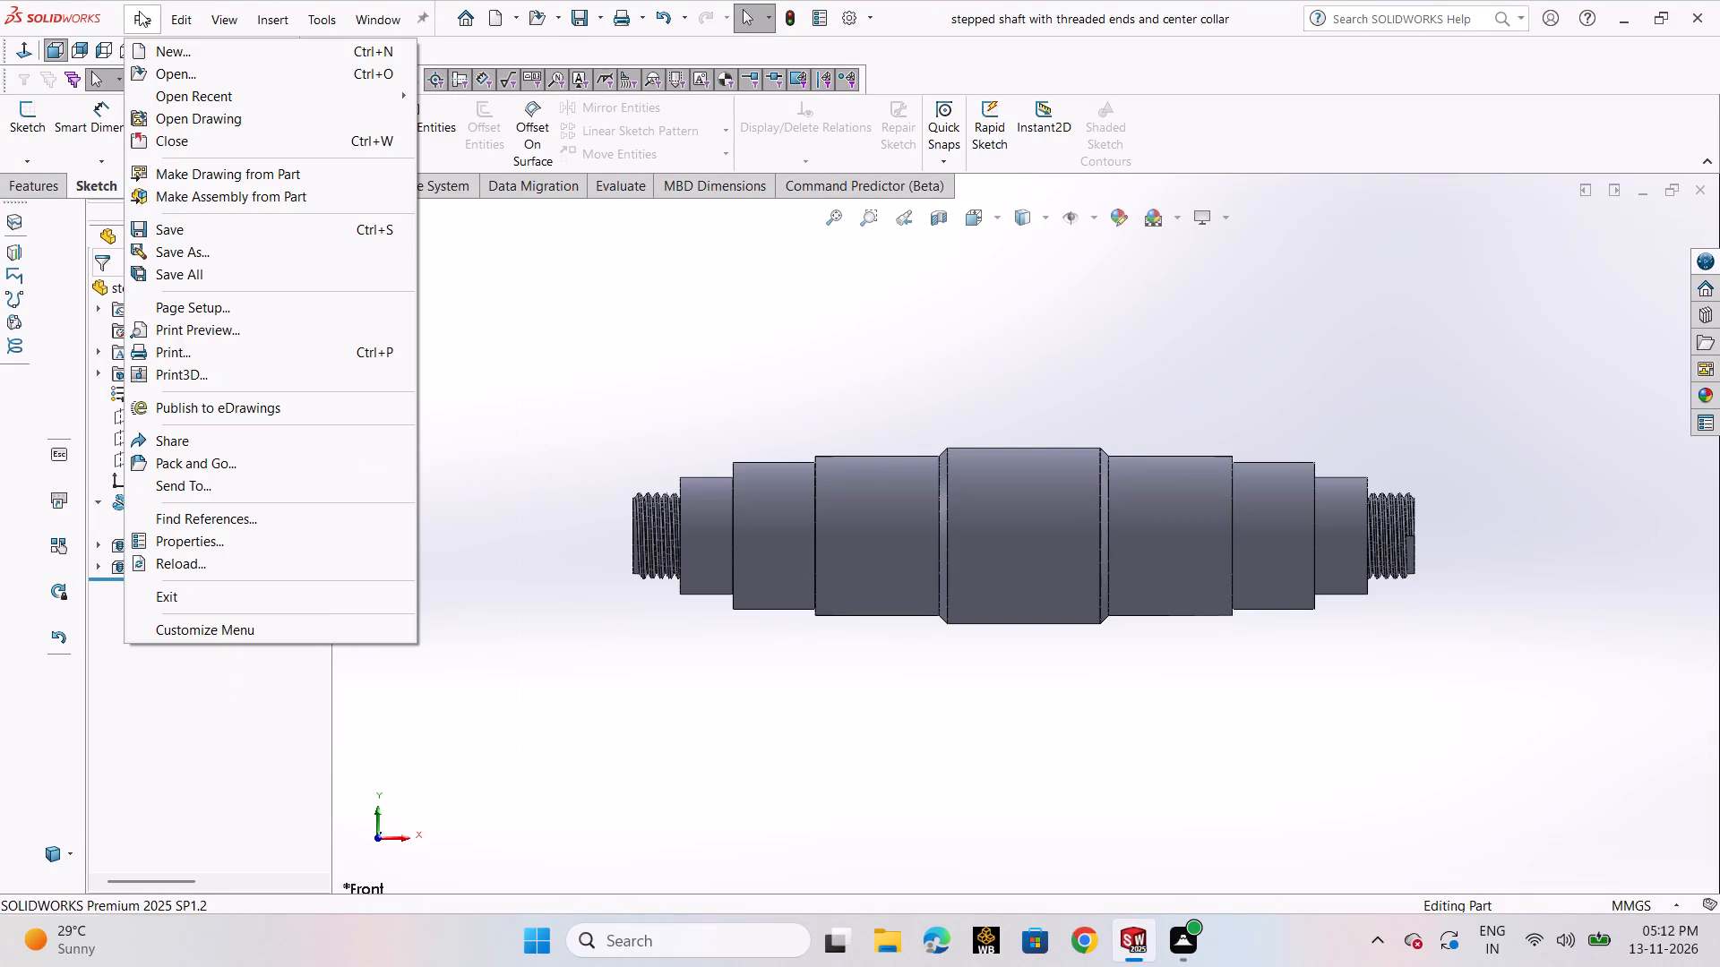
left_click(228, 50)
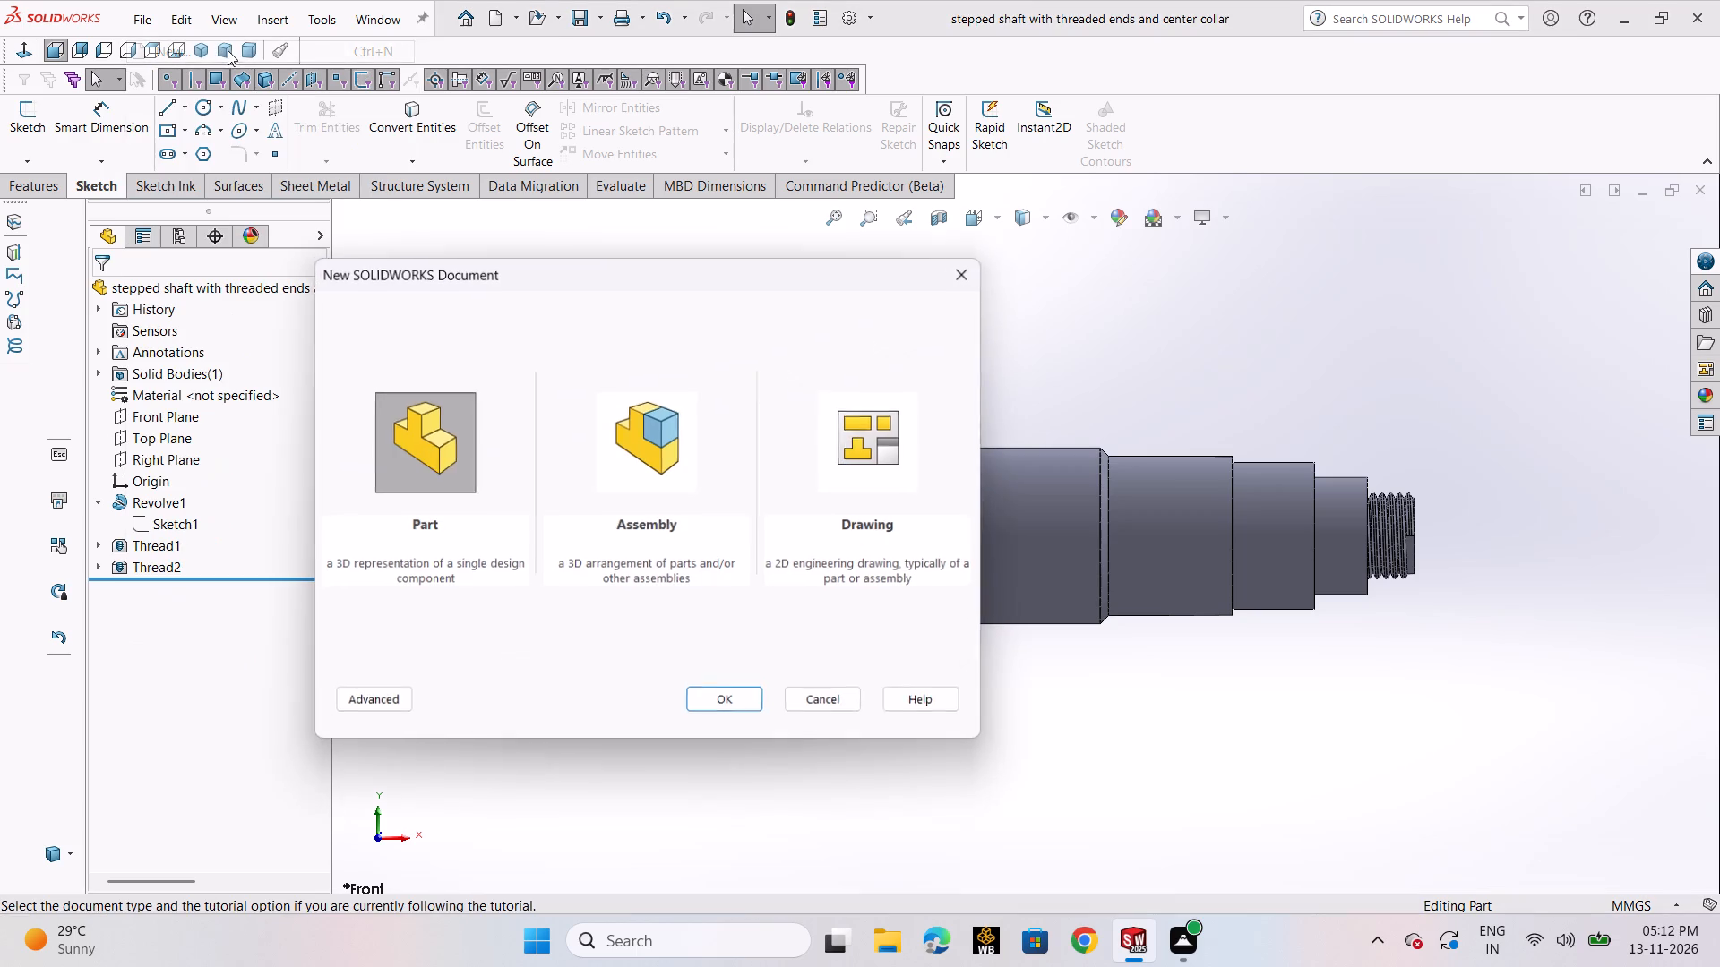
left_click(687, 706)
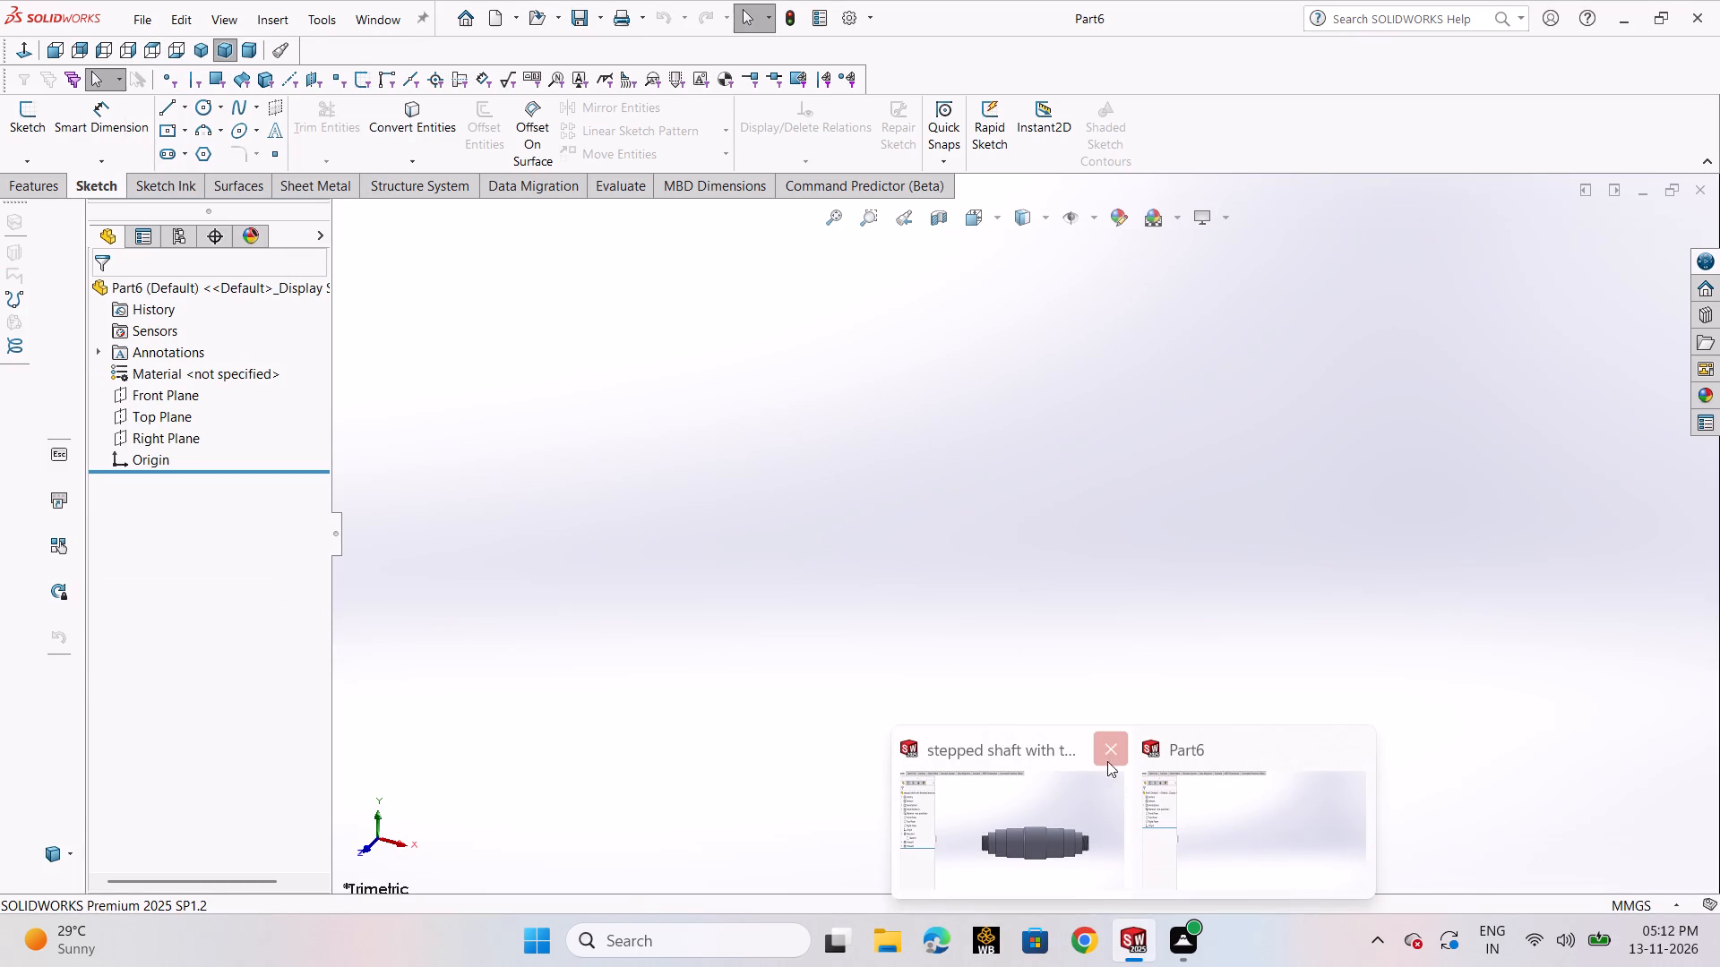
Close the stepped shaft document, leaving the new part open.
left_click(1107, 749)
left_click(933, 612)
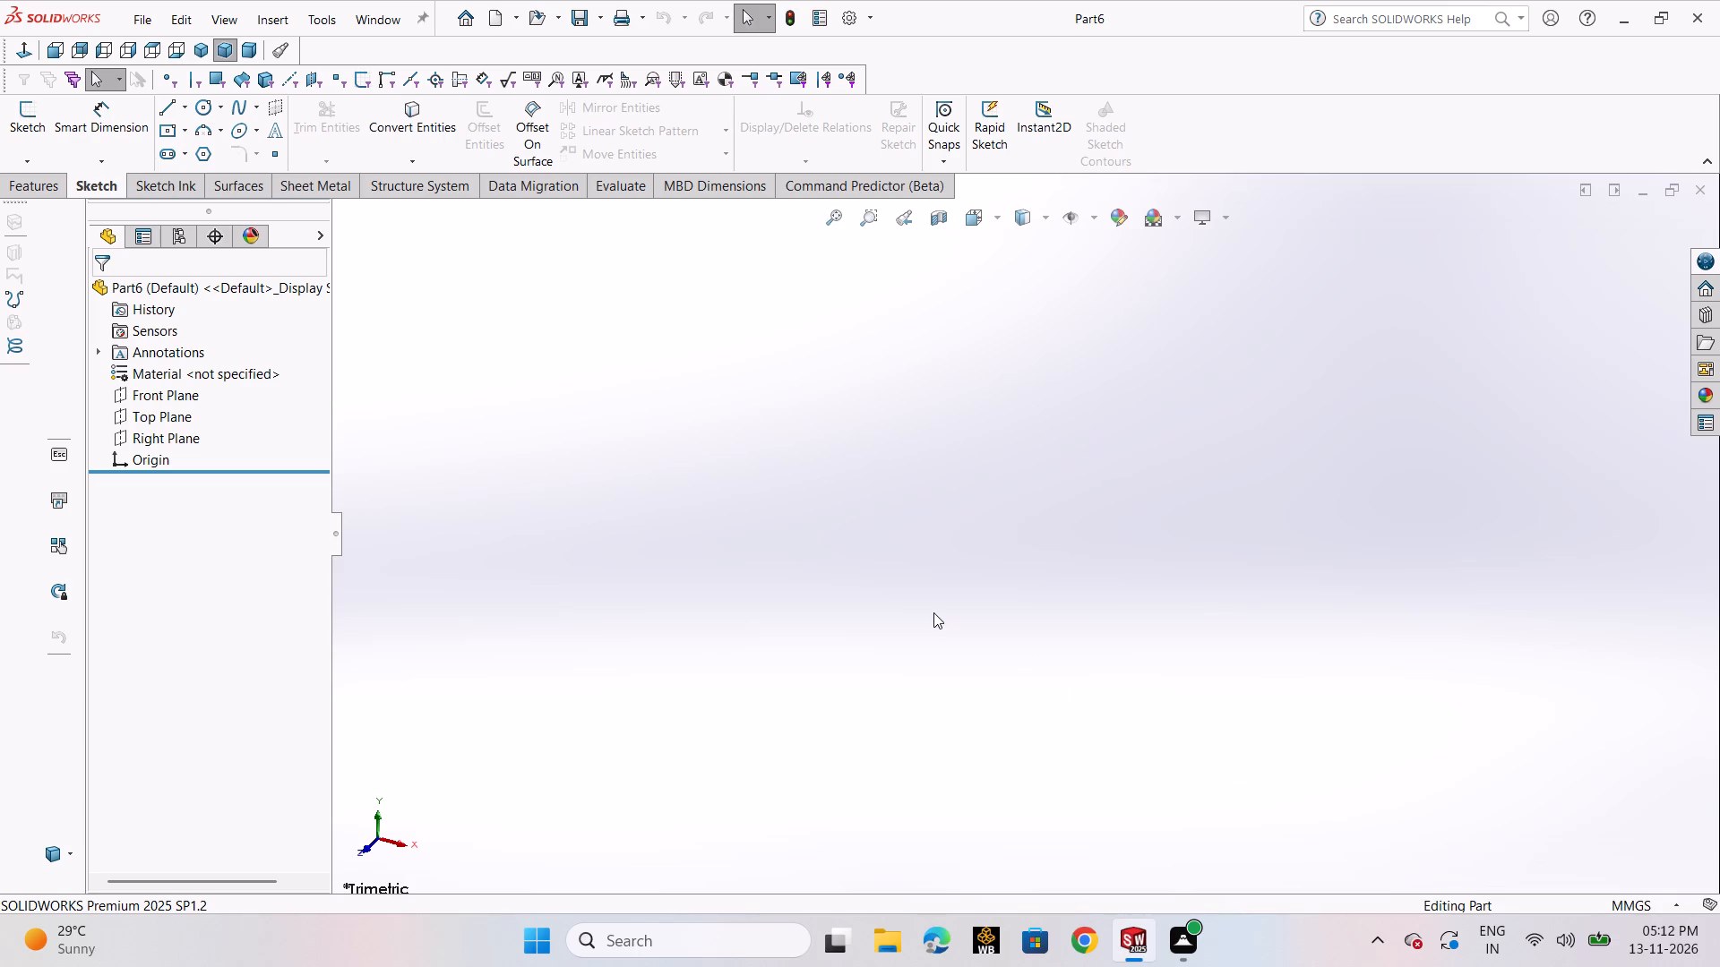
Start a sketch on the Top Plane and draw two concentric circles at the origin, radii about 11.4 and 25.7 mm.
left_click(161, 415)
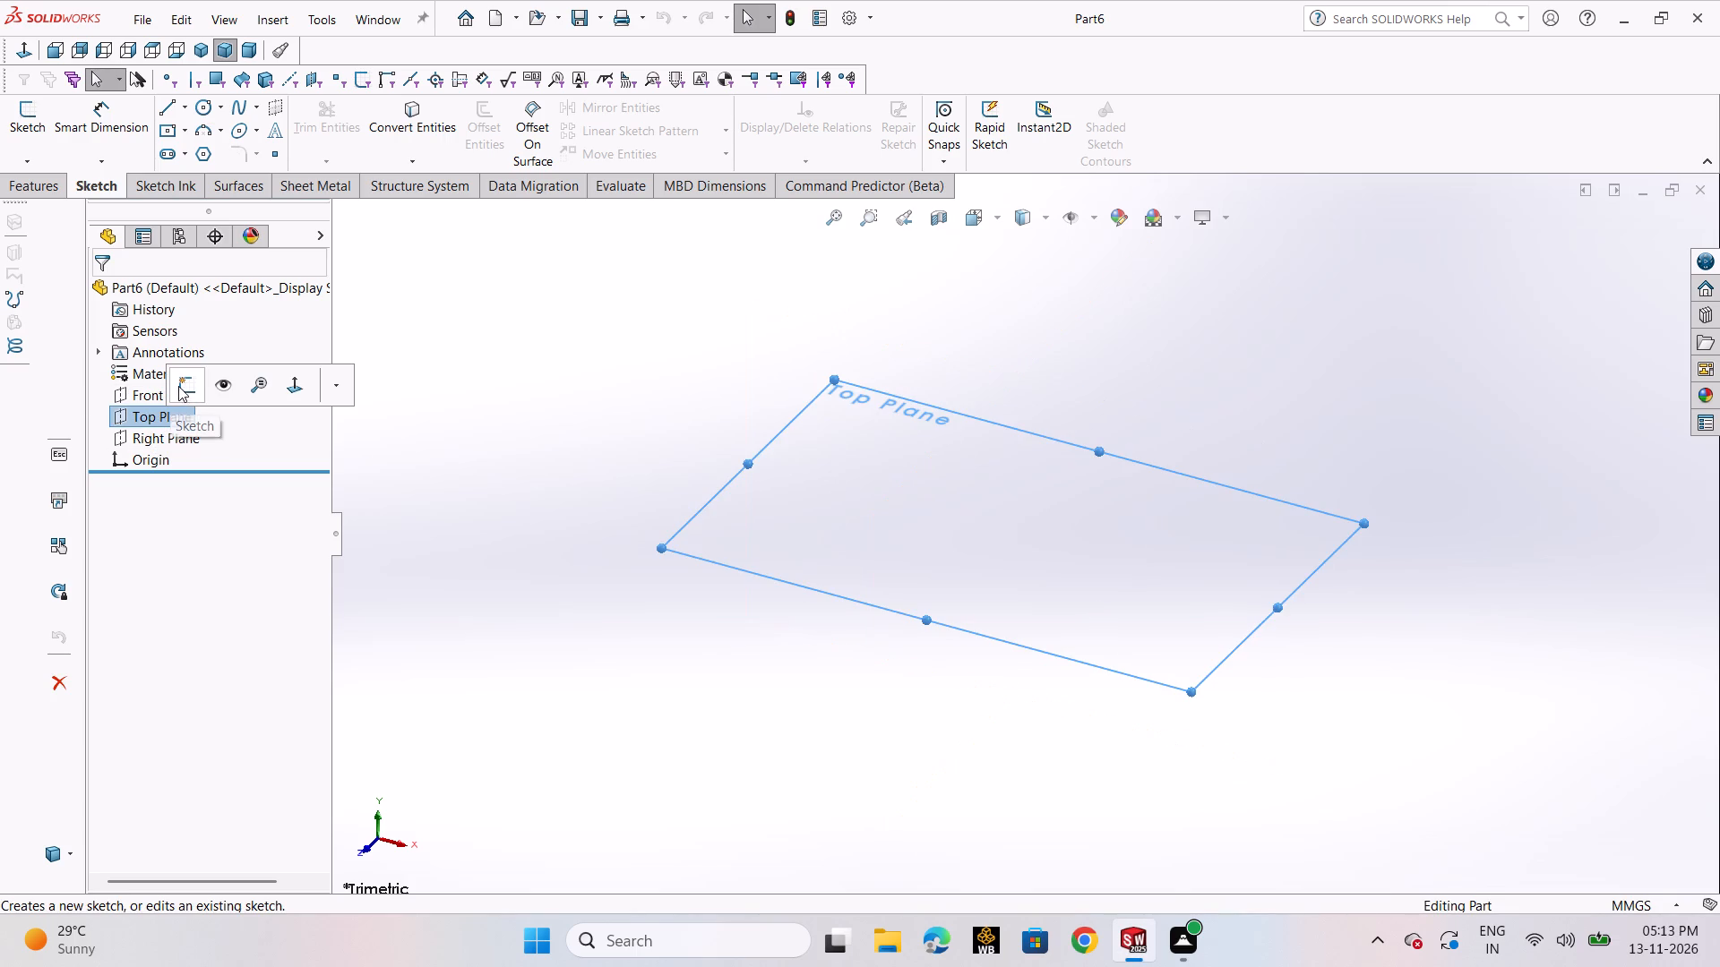
left_click(179, 384)
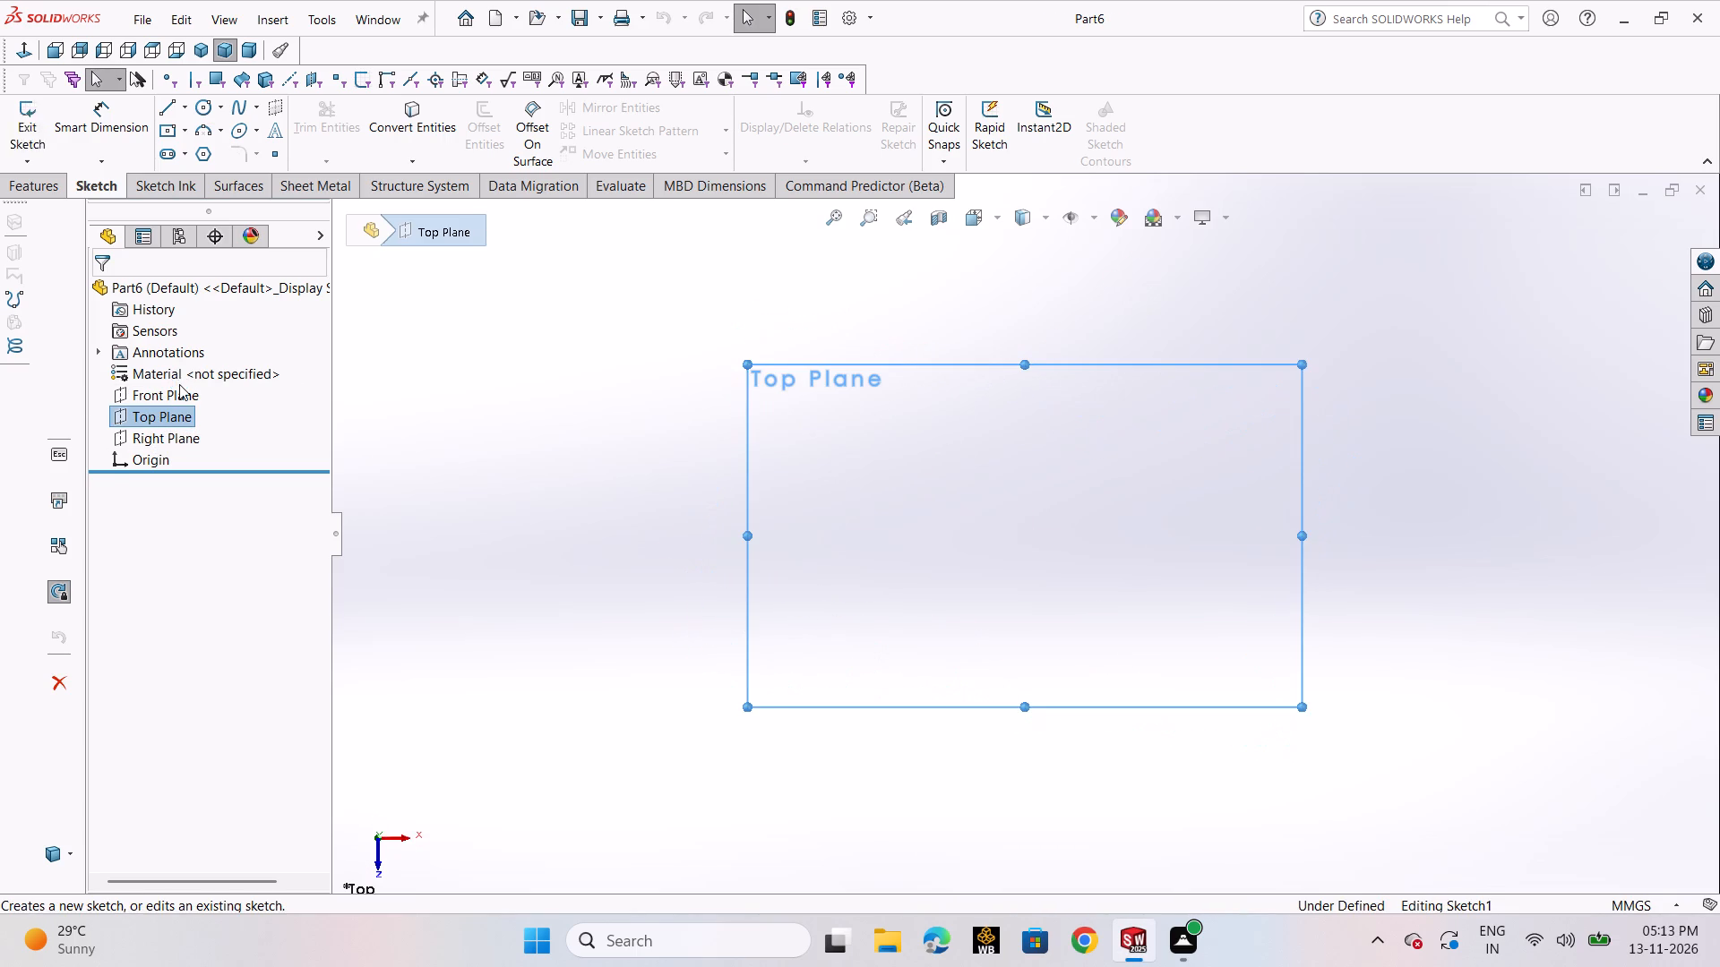
left_click(202, 104)
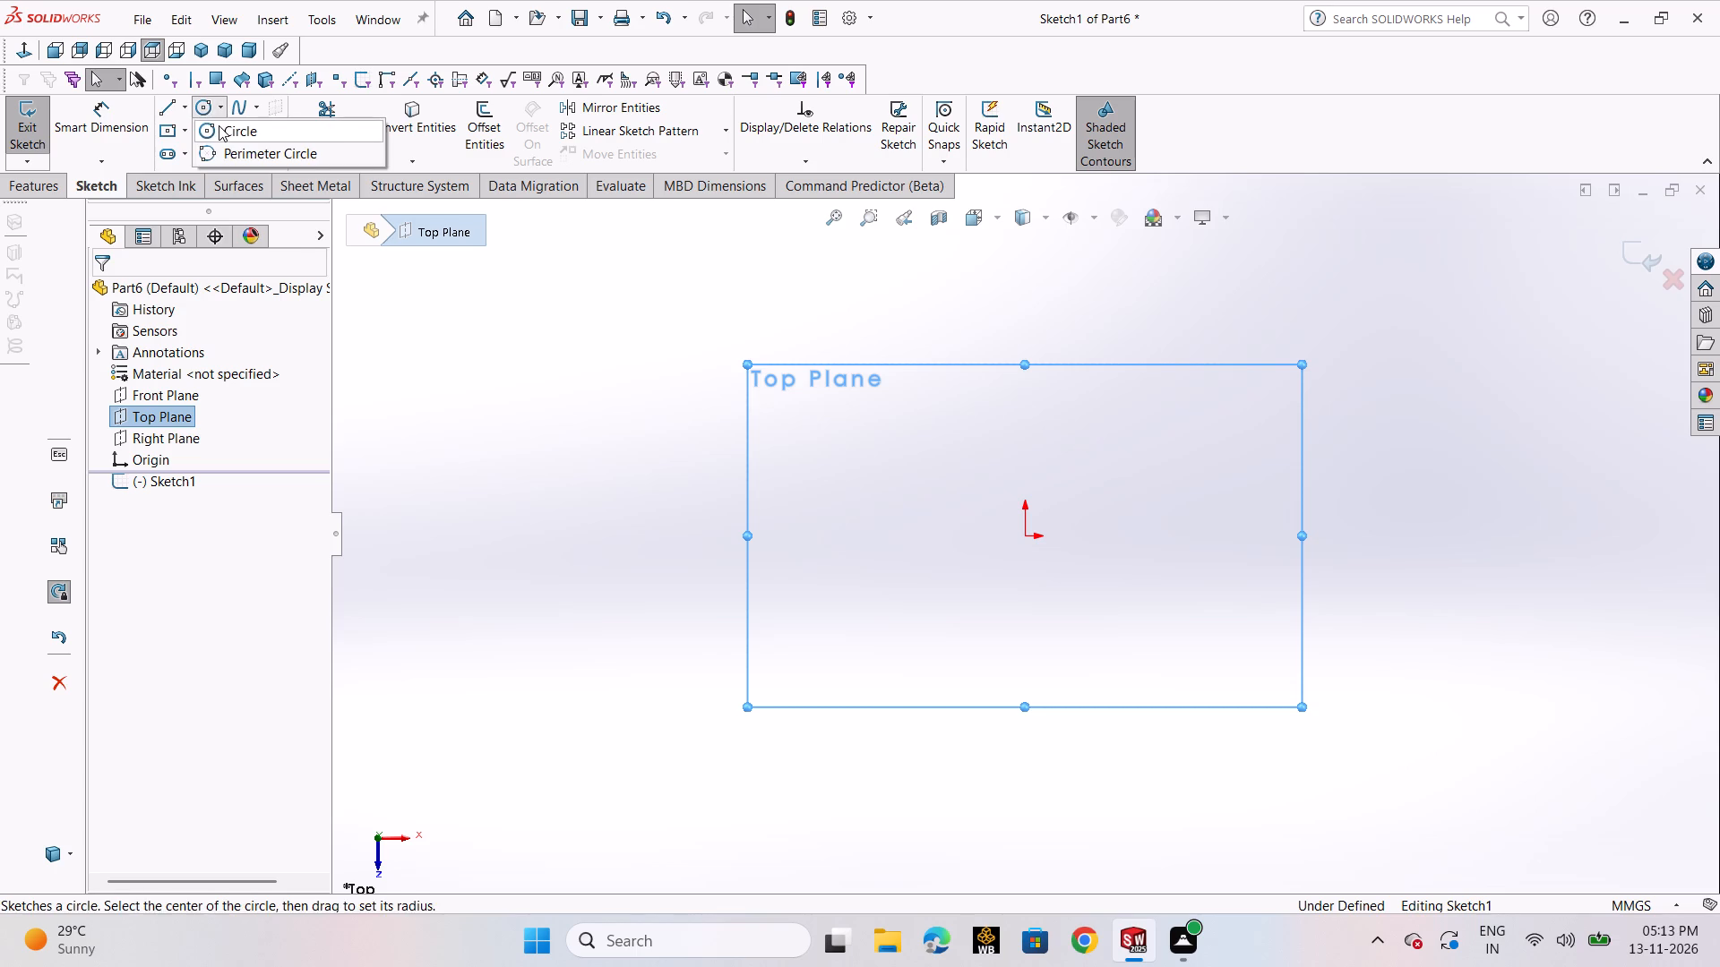
left_click(219, 125)
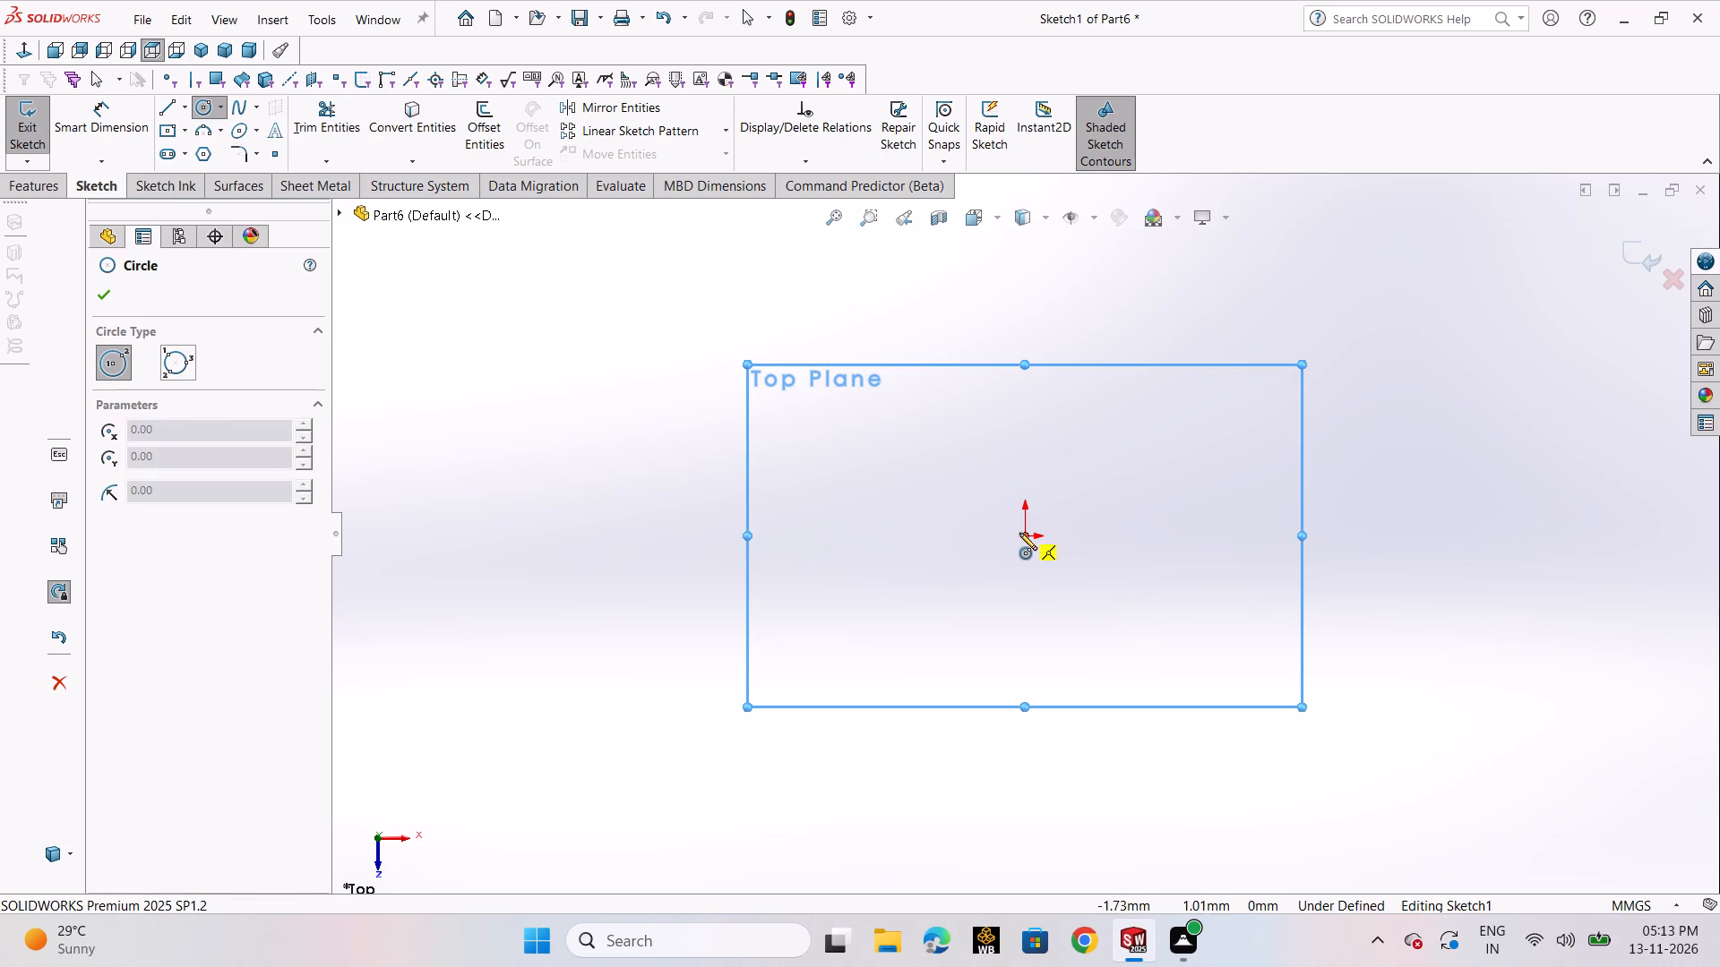
left_click(1019, 533)
left_click(1056, 552)
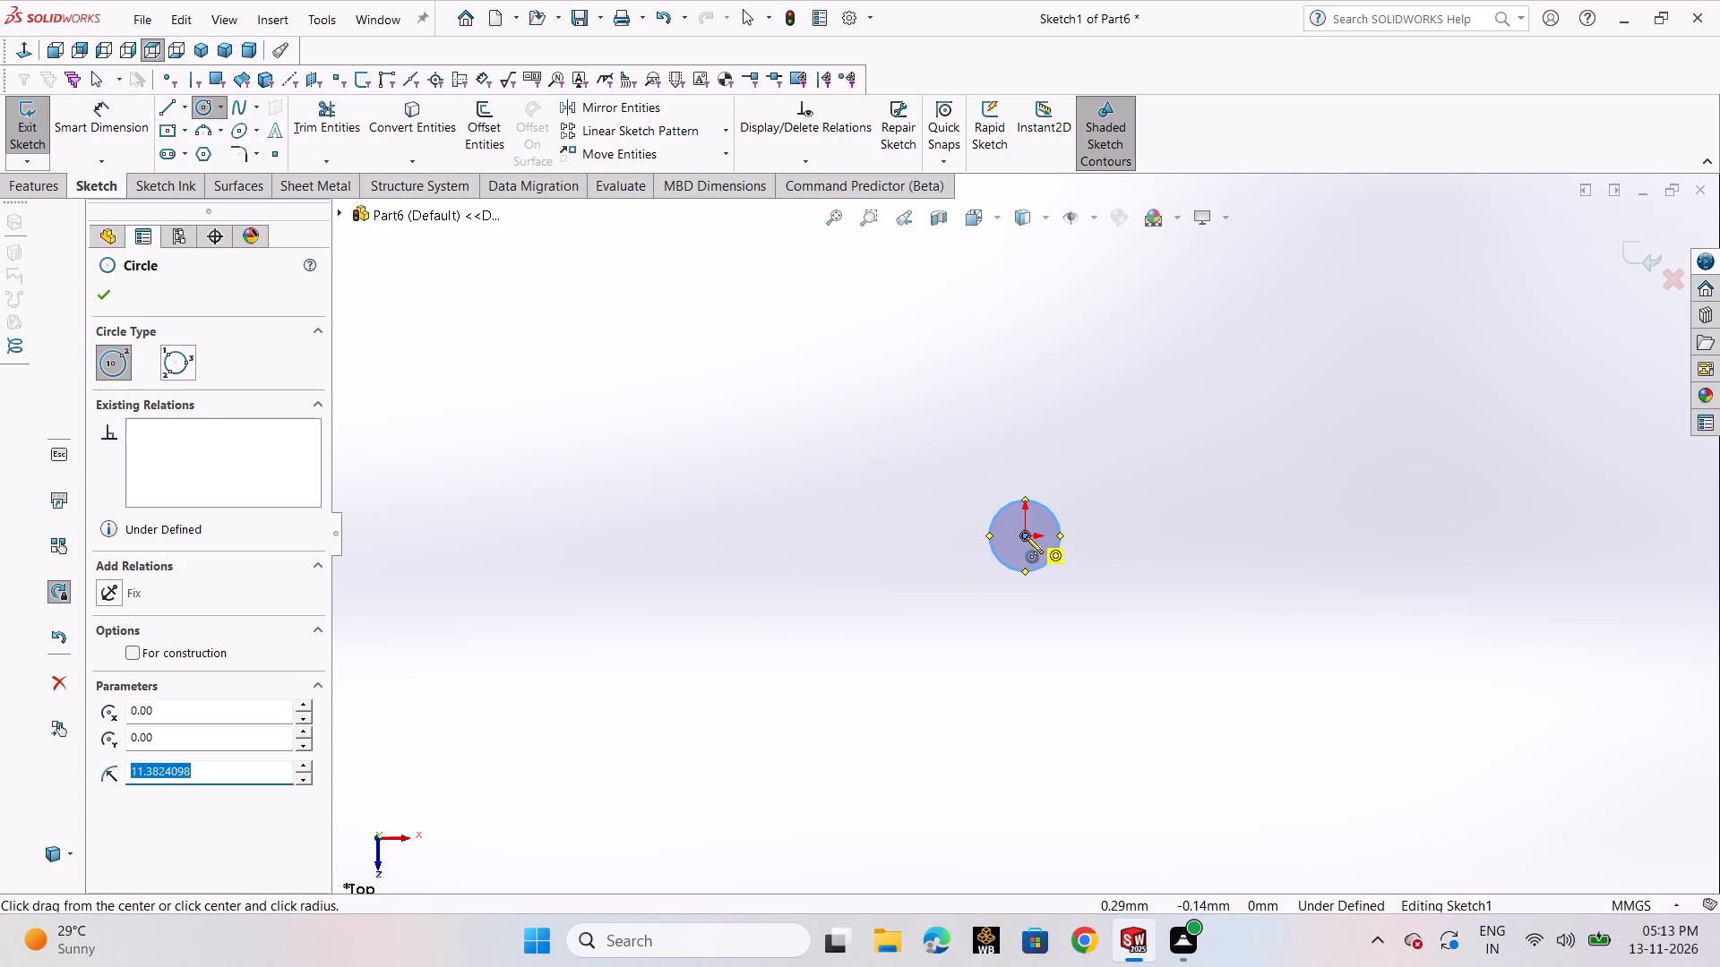
left_click(1026, 536)
left_click(1100, 563)
Draw two concentric circles centred about 62.5 mm directly above the origin, with radii of about 14 and 35 mm.
left_click(1028, 341)
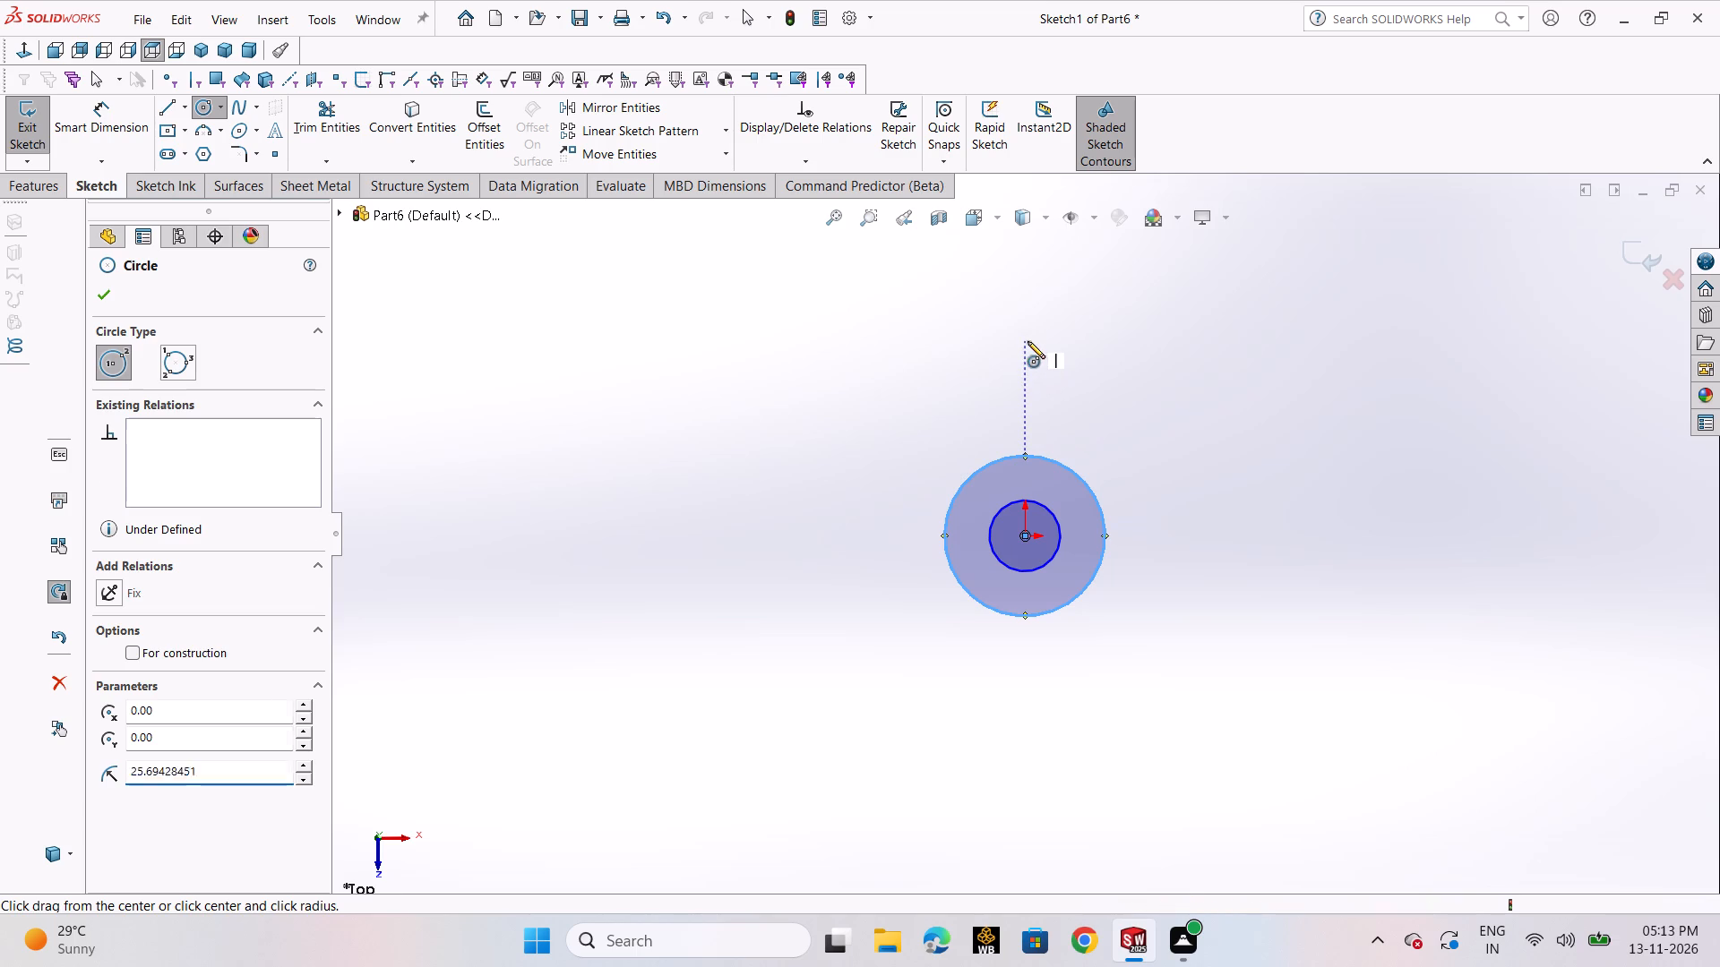
left_click(1058, 370)
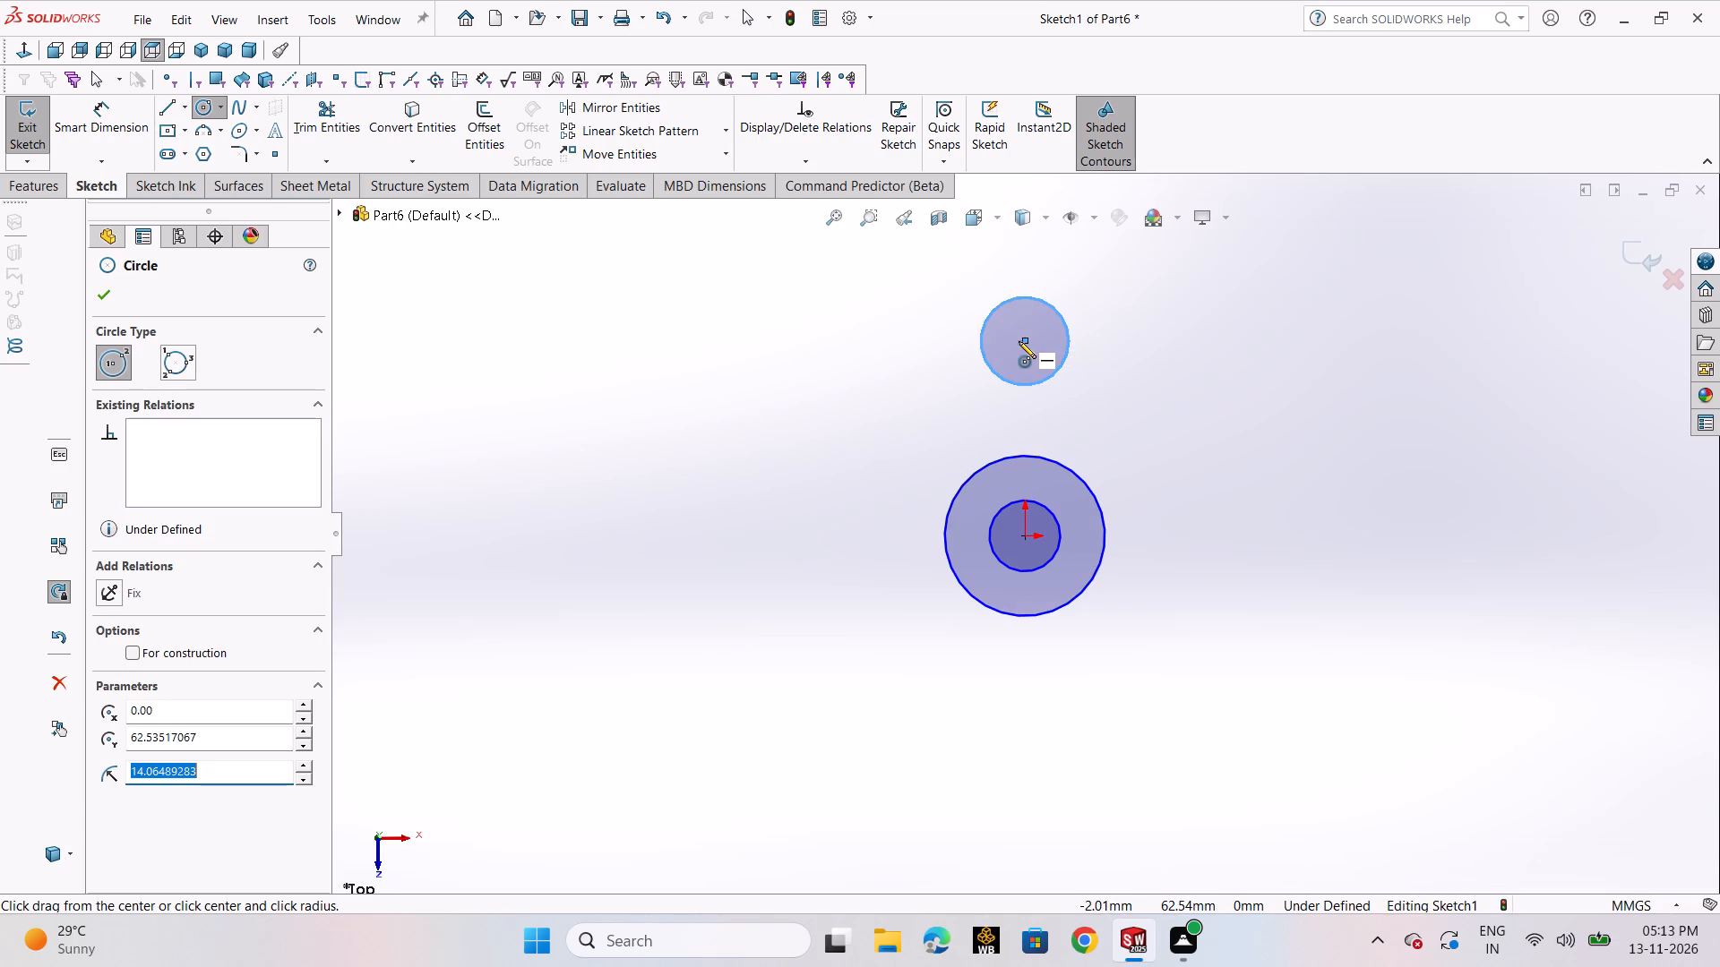
left_click(1021, 342)
left_click(1122, 393)
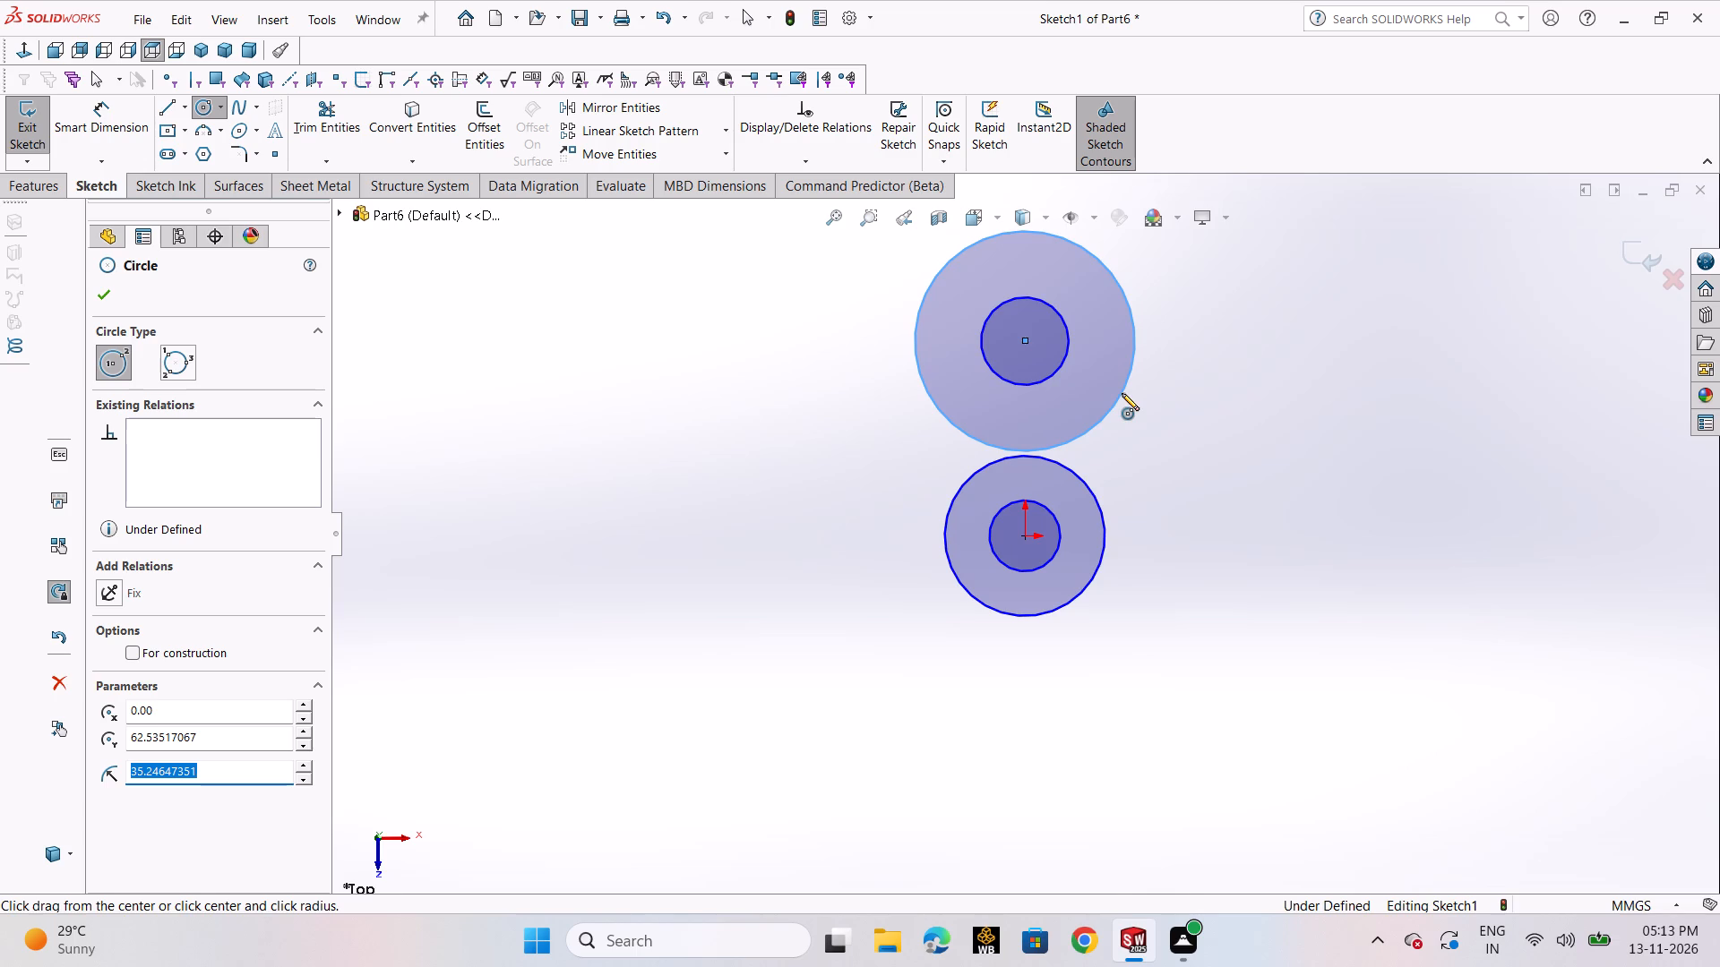
Dimension the upper pair of circles with a 20 mm outer diameter and a 12.5 mm inner diameter.
left_click(134, 127)
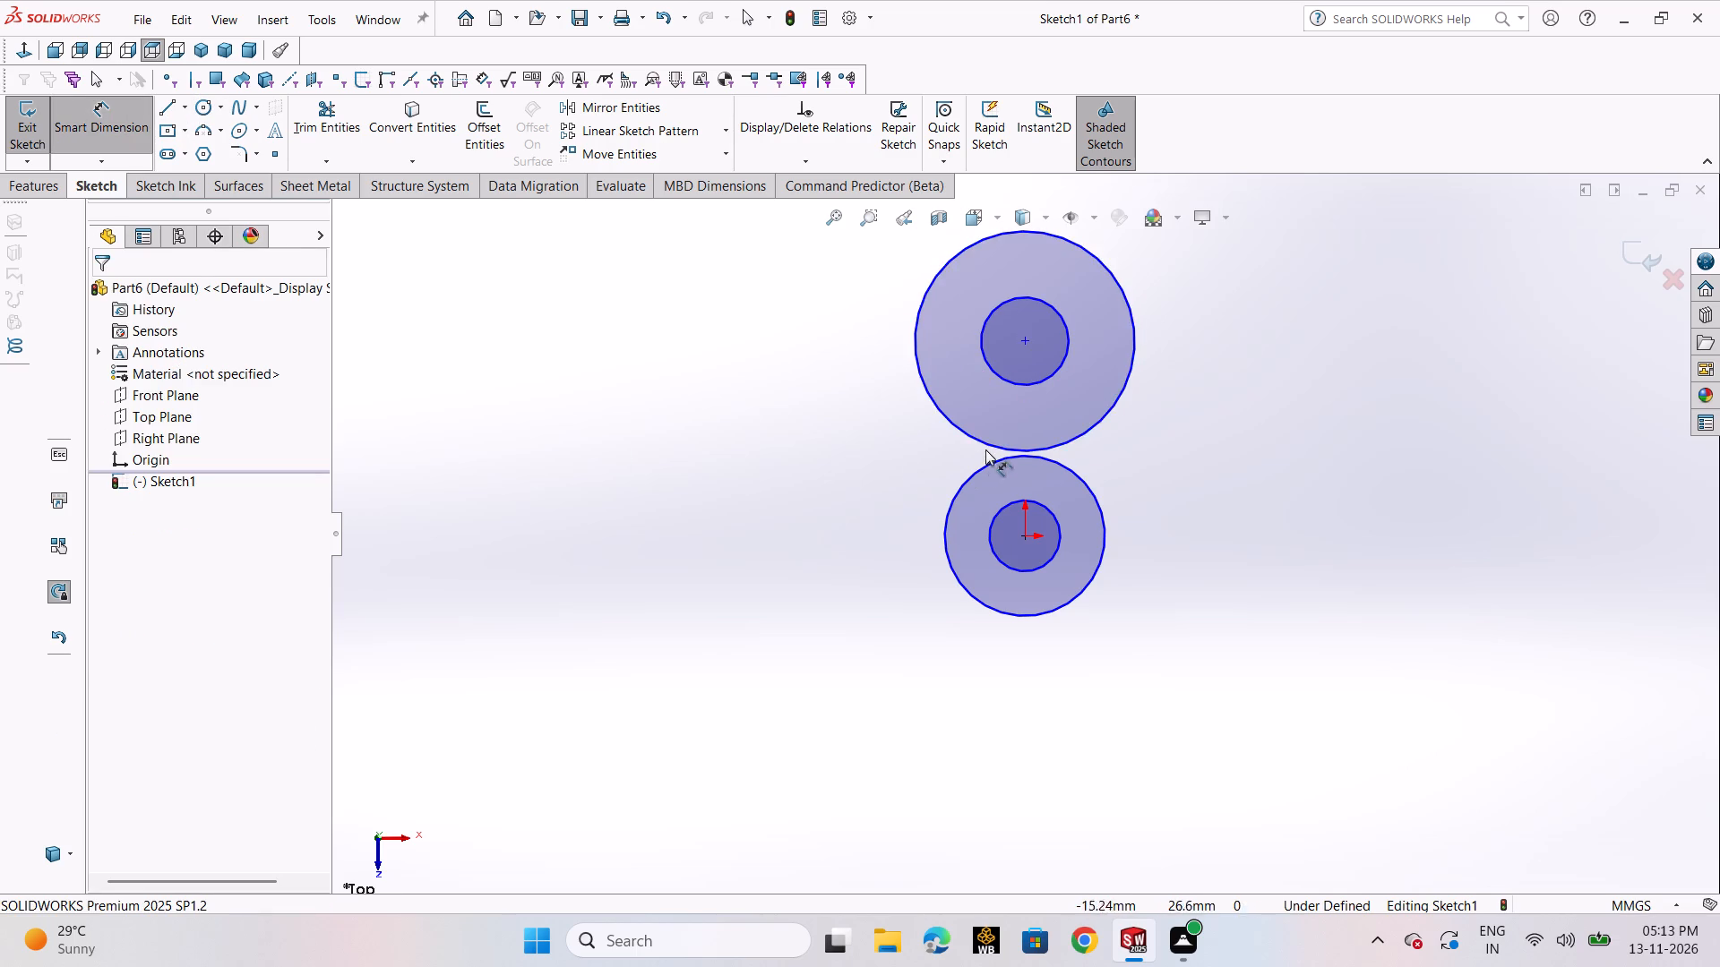
left_click(987, 445)
left_click(771, 432)
type("20")
key("Return")
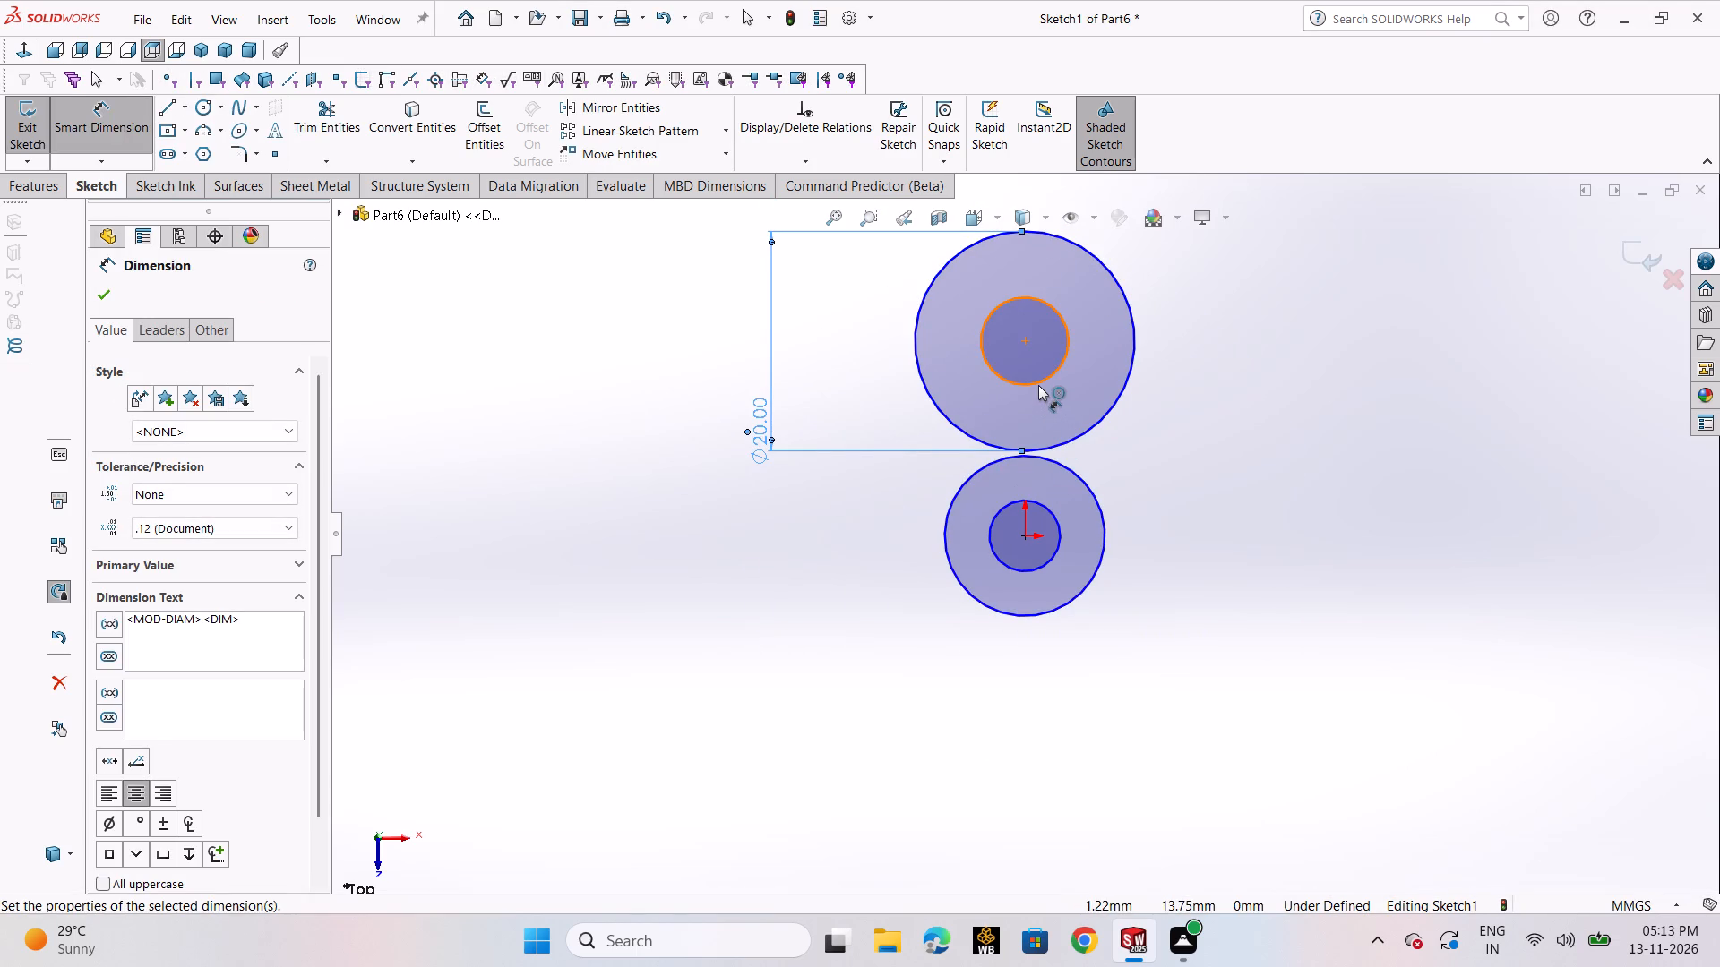
left_click(1038, 385)
left_click(1287, 415)
type("12.5")
key("Return")
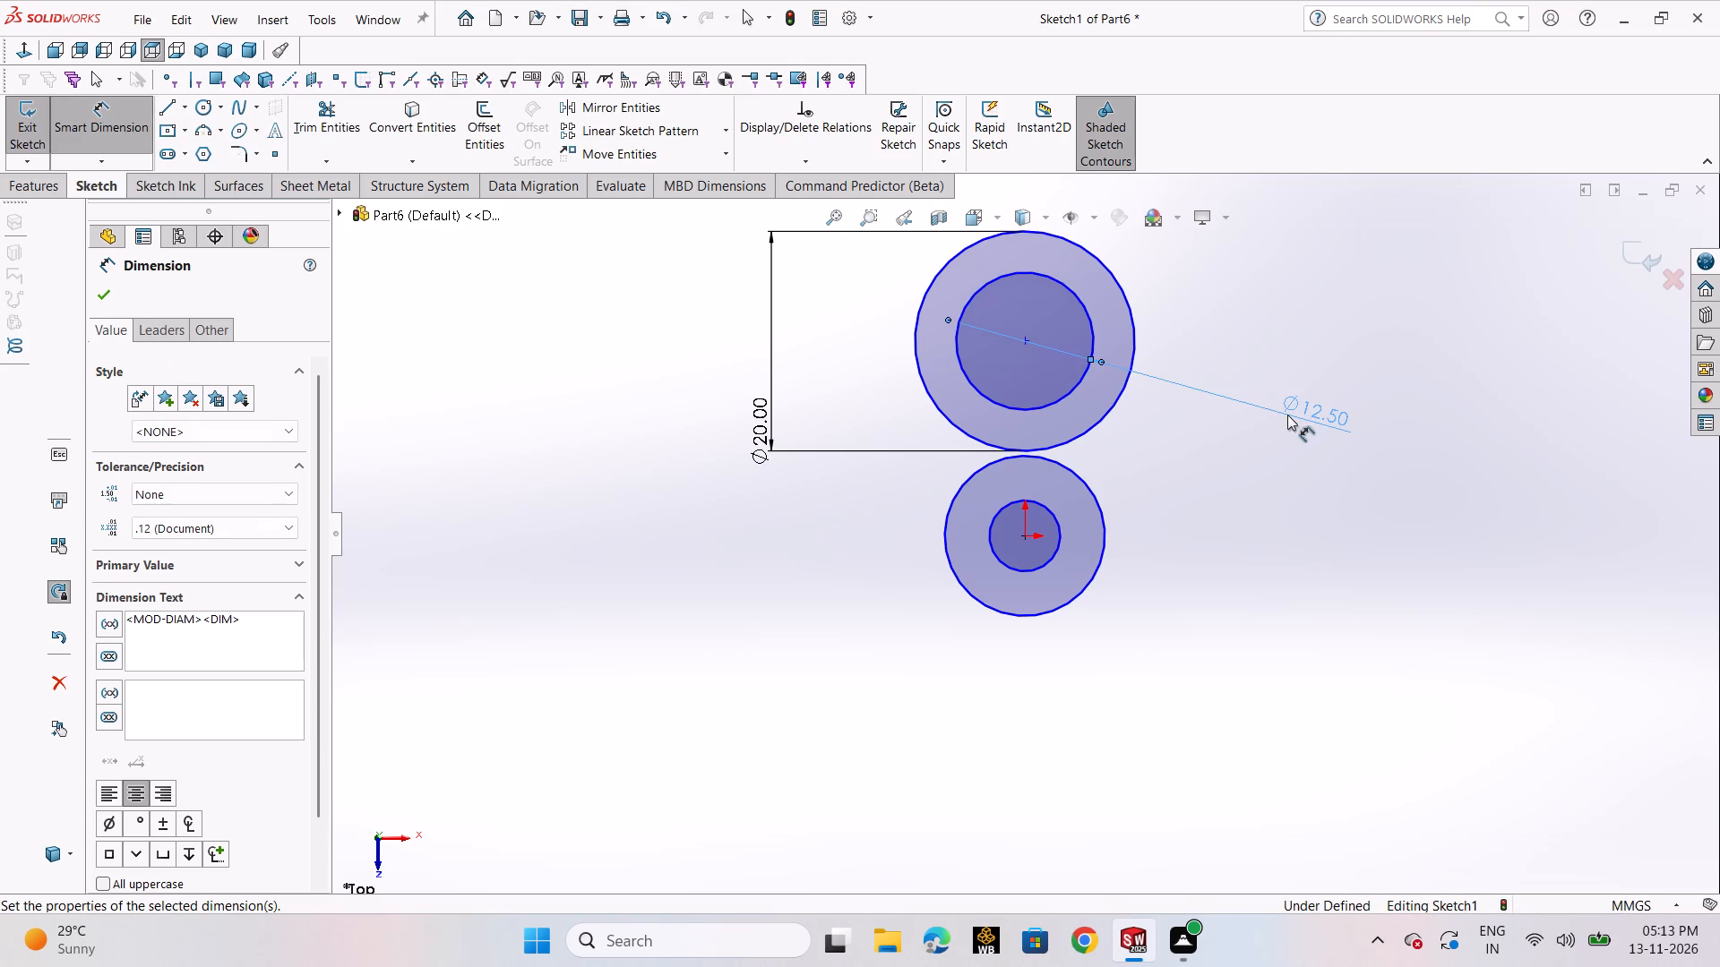
Dimension the outer circle at the origin with a diameter of 20 mm.
left_click(1100, 561)
left_click(1178, 626)
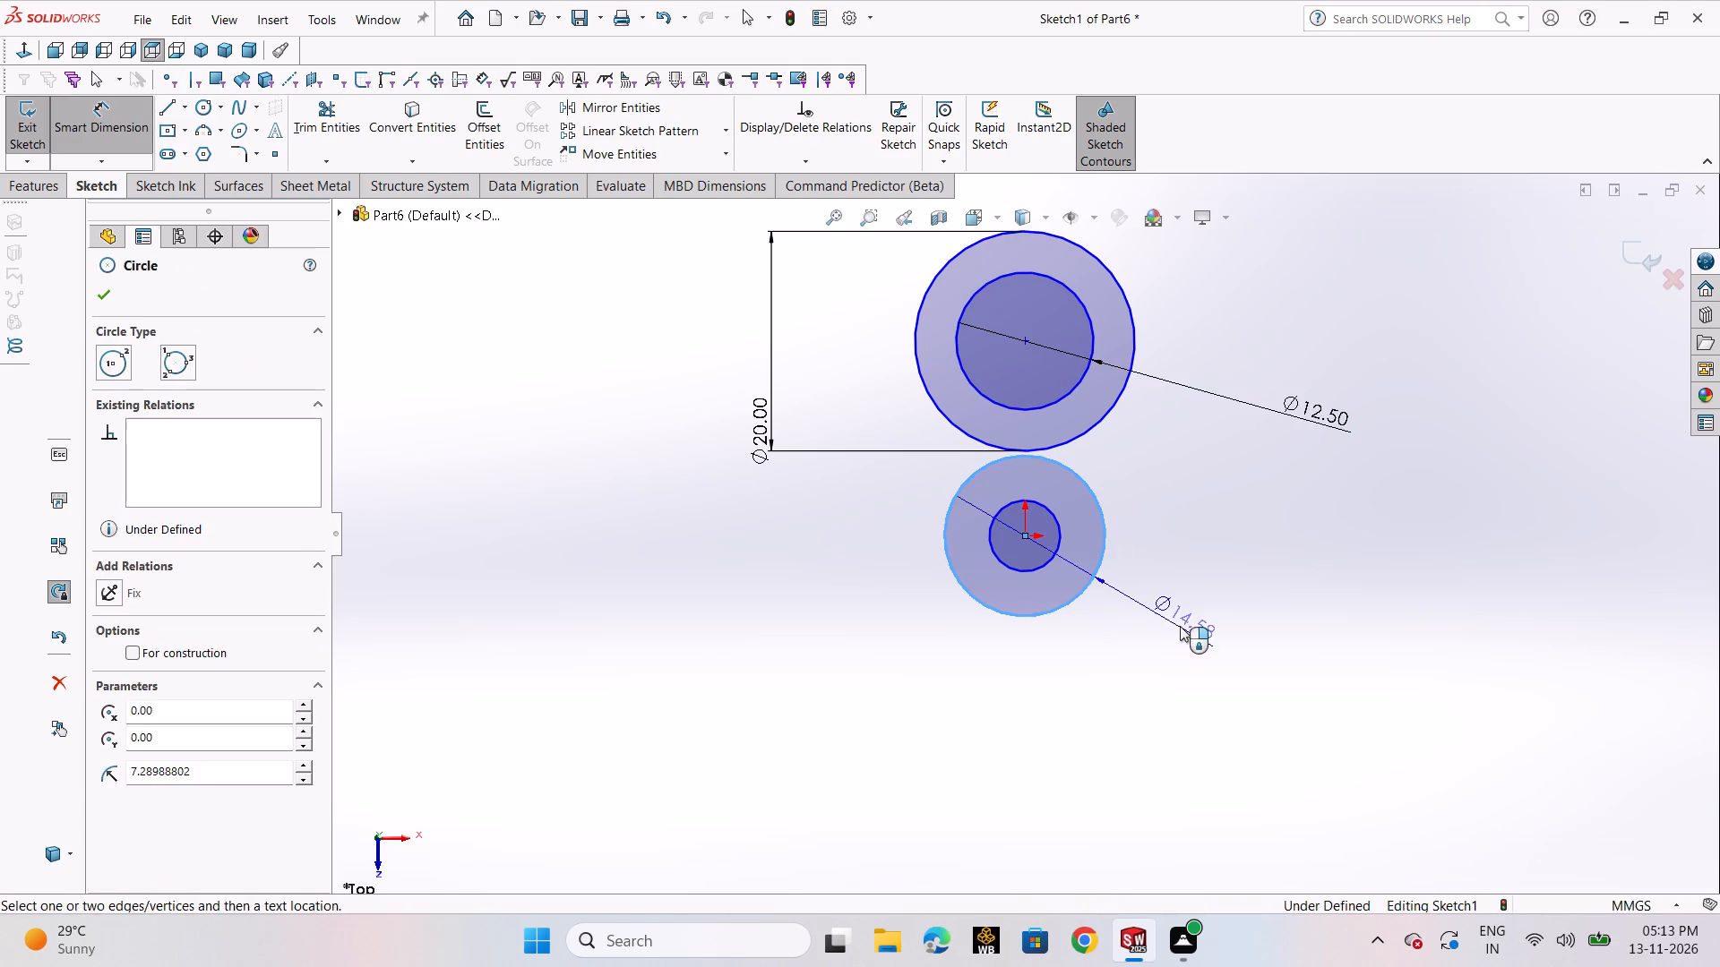
type("20")
key("Return")
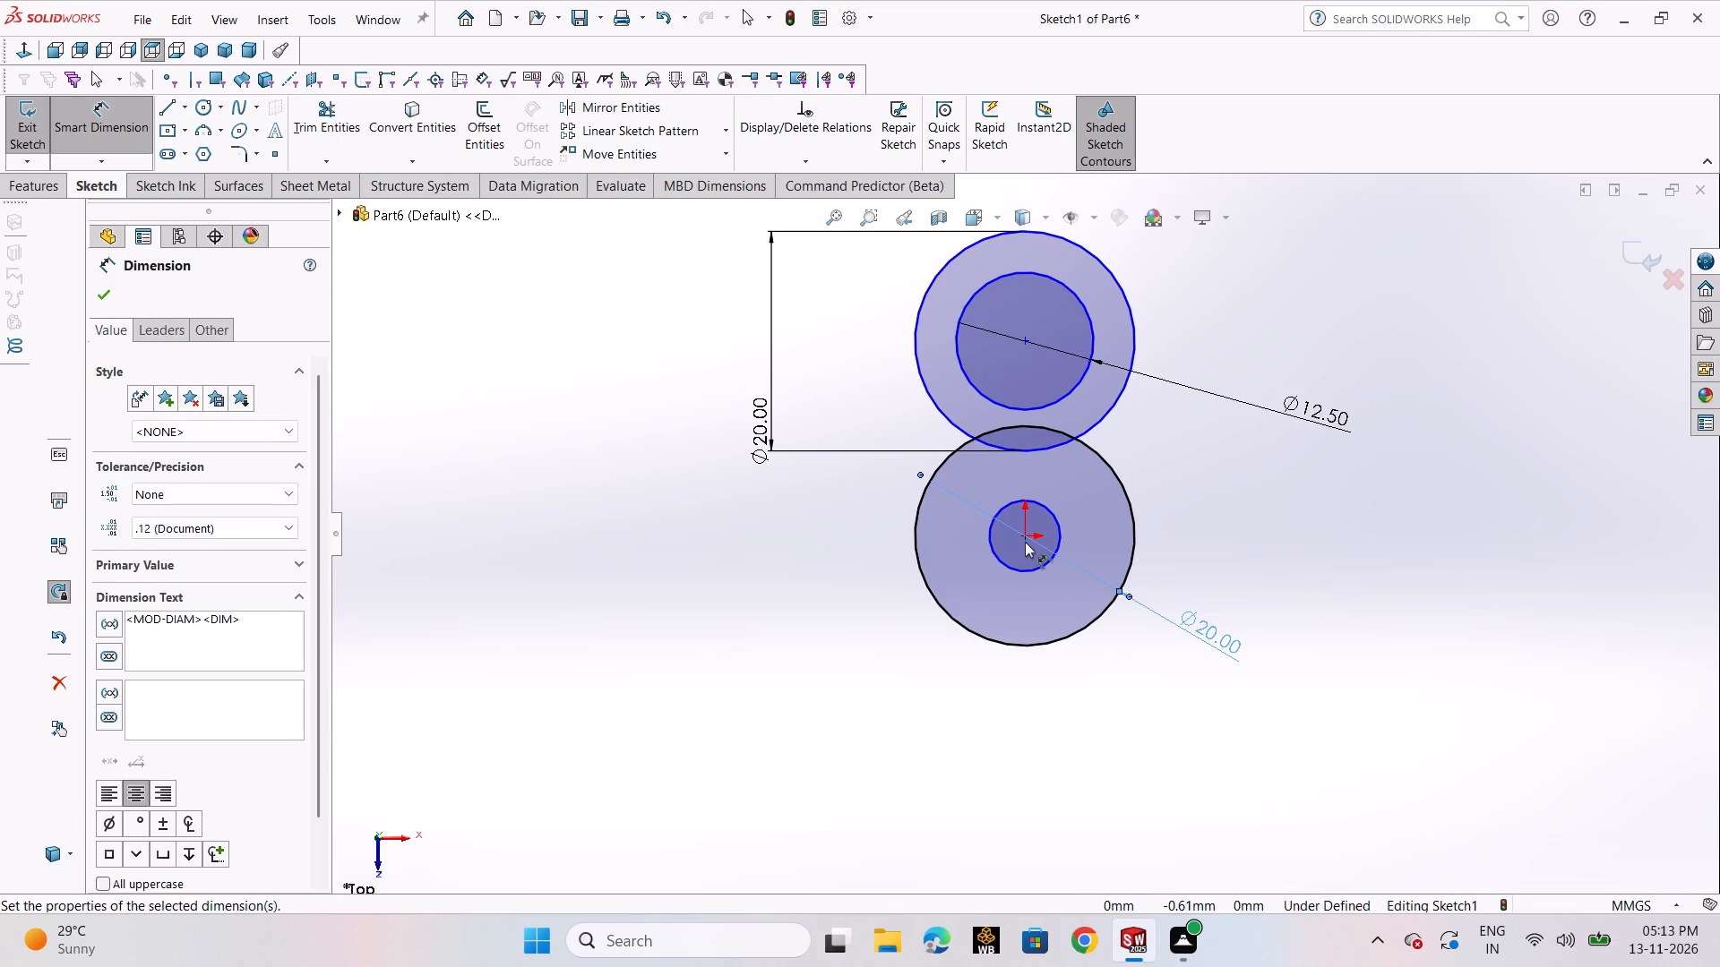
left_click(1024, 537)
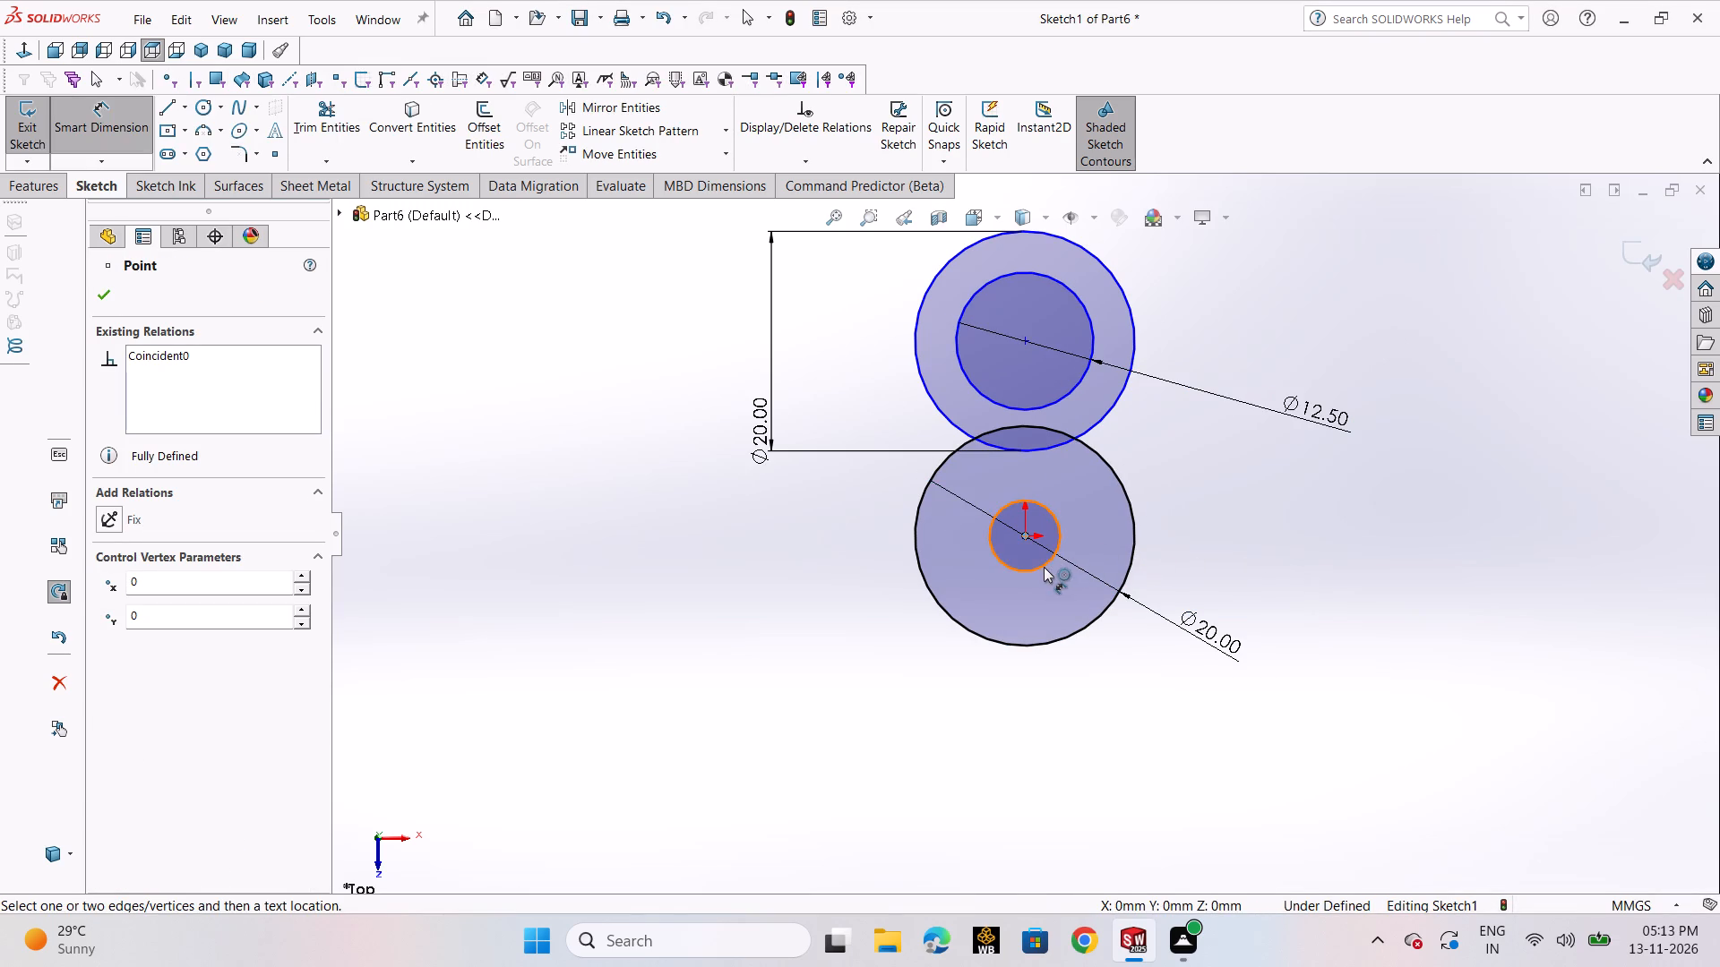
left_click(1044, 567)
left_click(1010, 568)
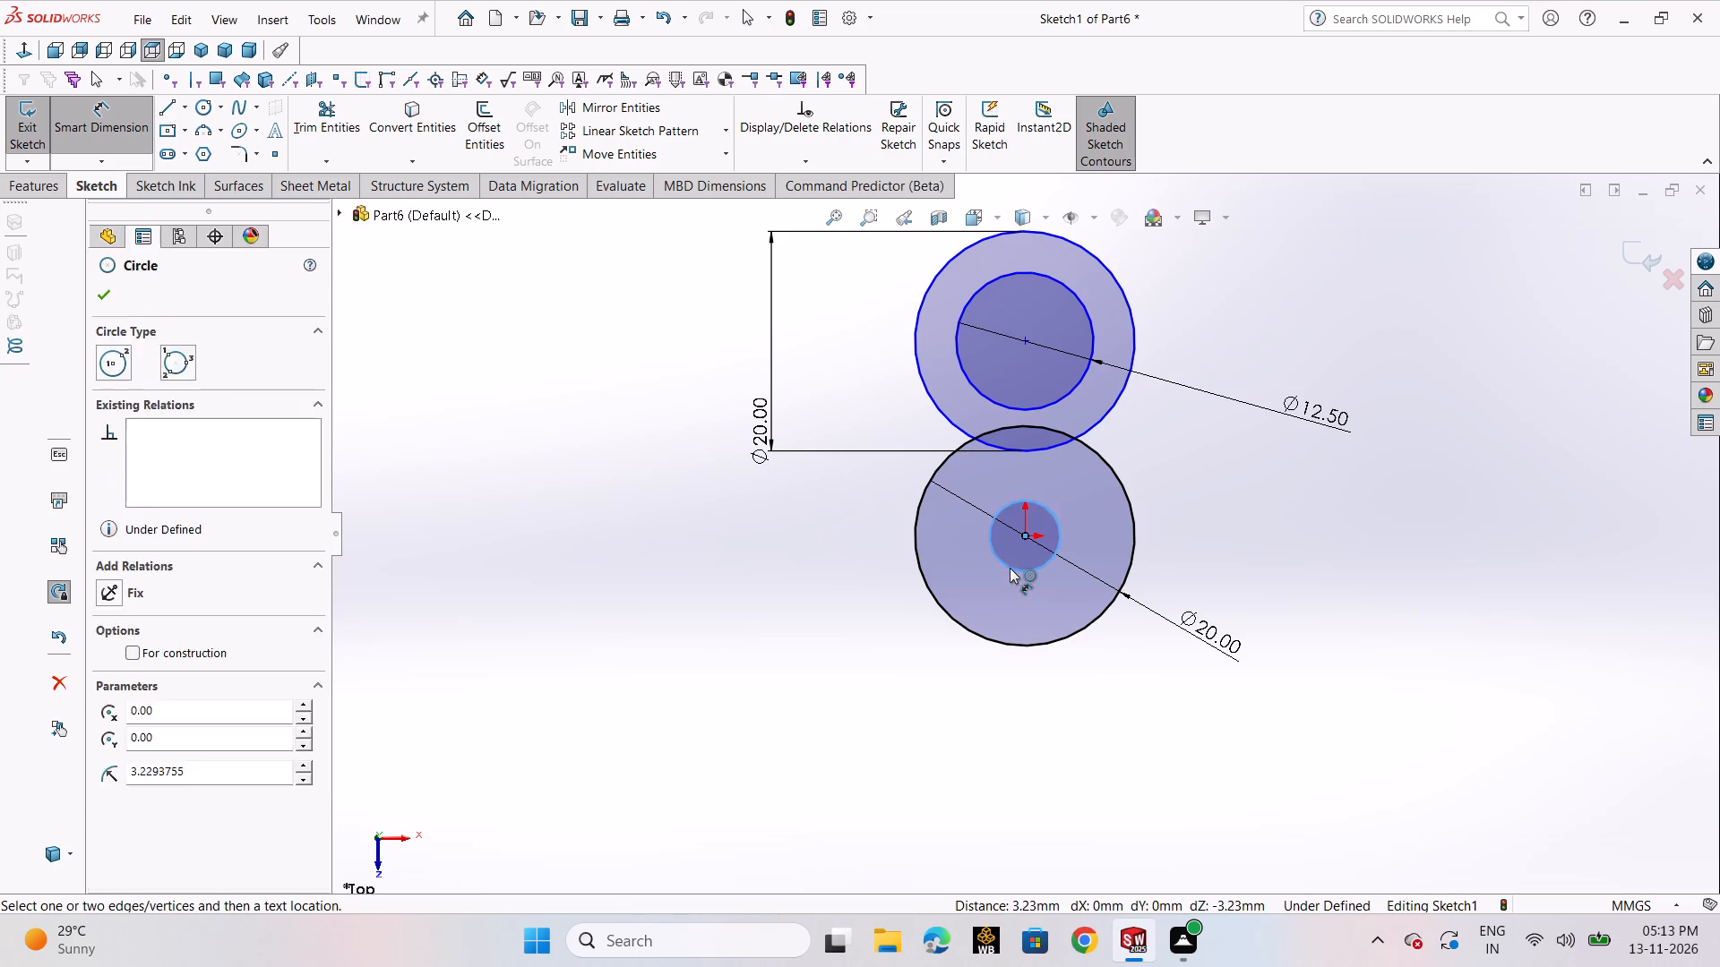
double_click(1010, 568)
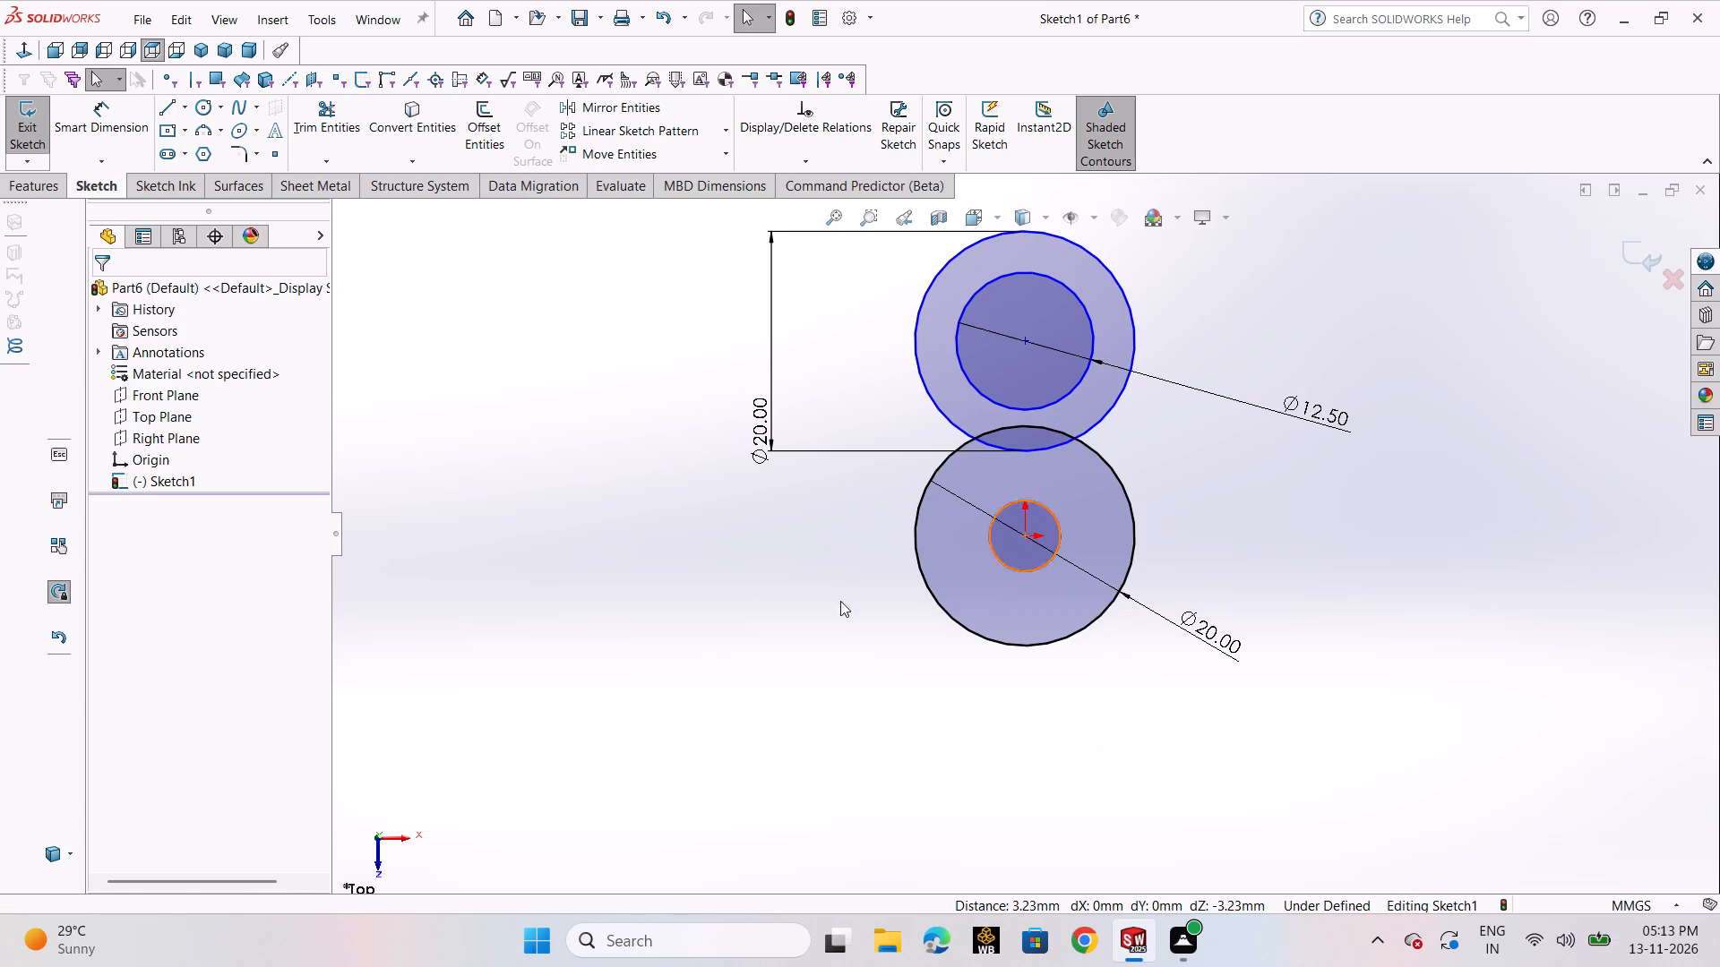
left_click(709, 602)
Dimension the inner circle at the origin with a diameter of 12.5 mm.
left_click(107, 120)
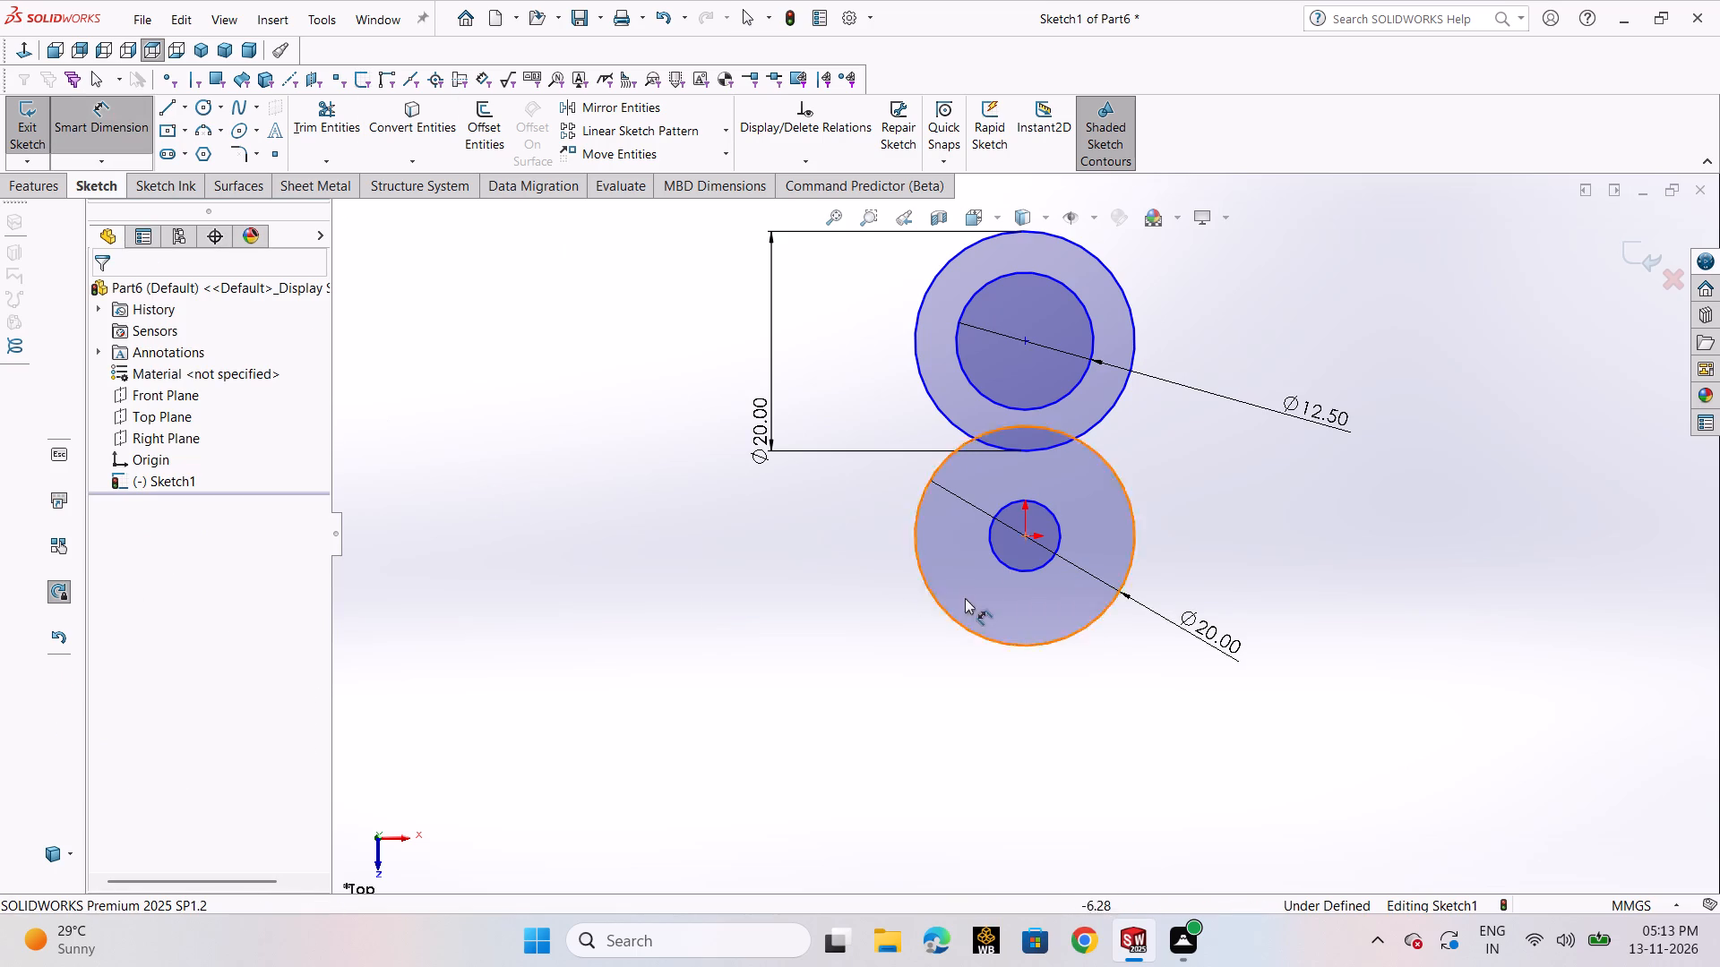
left_click(996, 561)
left_click(769, 615)
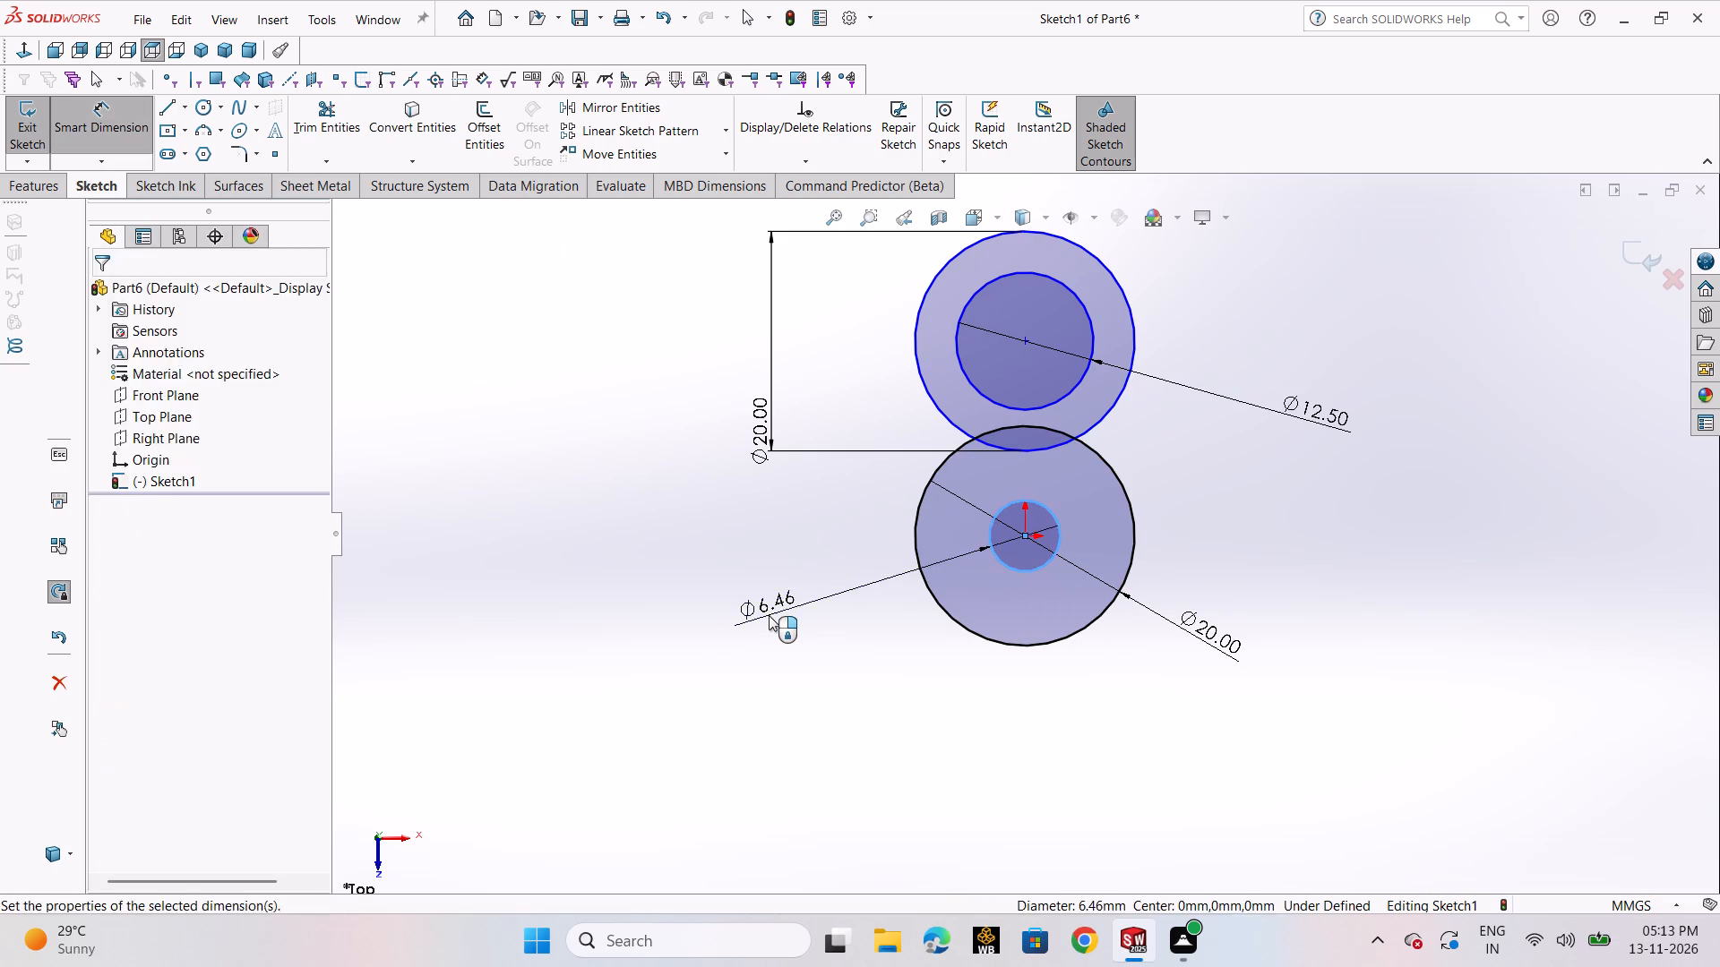
type("12.5")
key("Return")
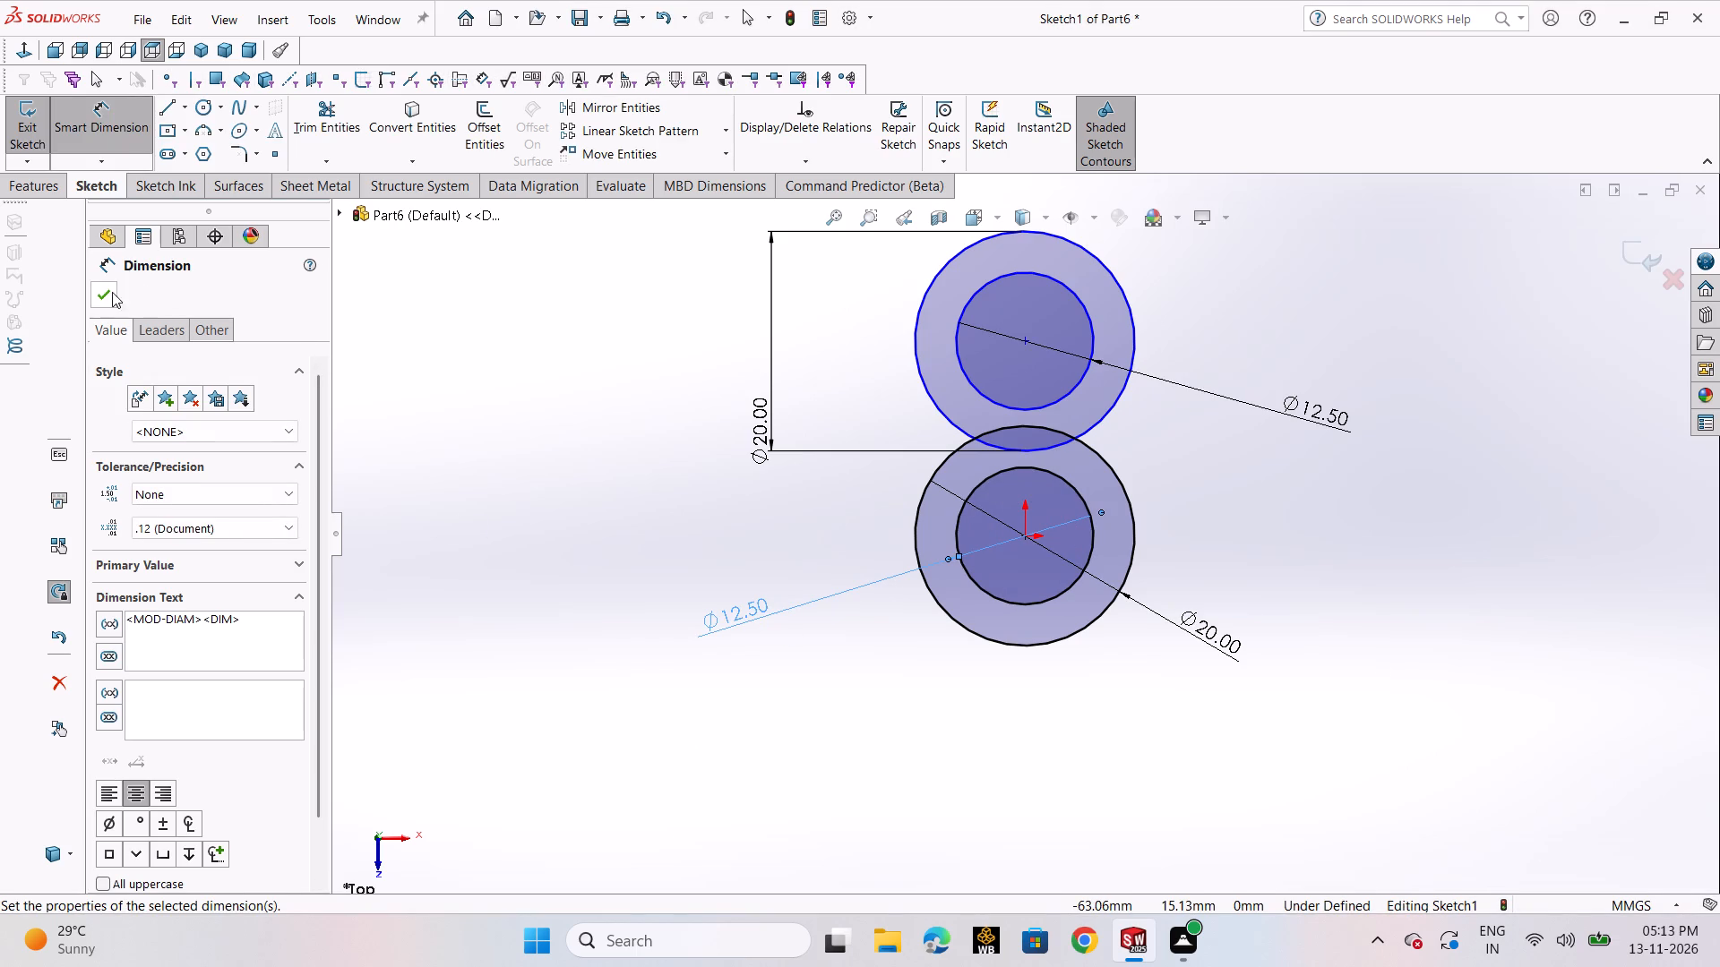
left_click(111, 296)
Dimension the distance between the centres of the lower and upper circle pairs as 90 mm.
left_click(112, 126)
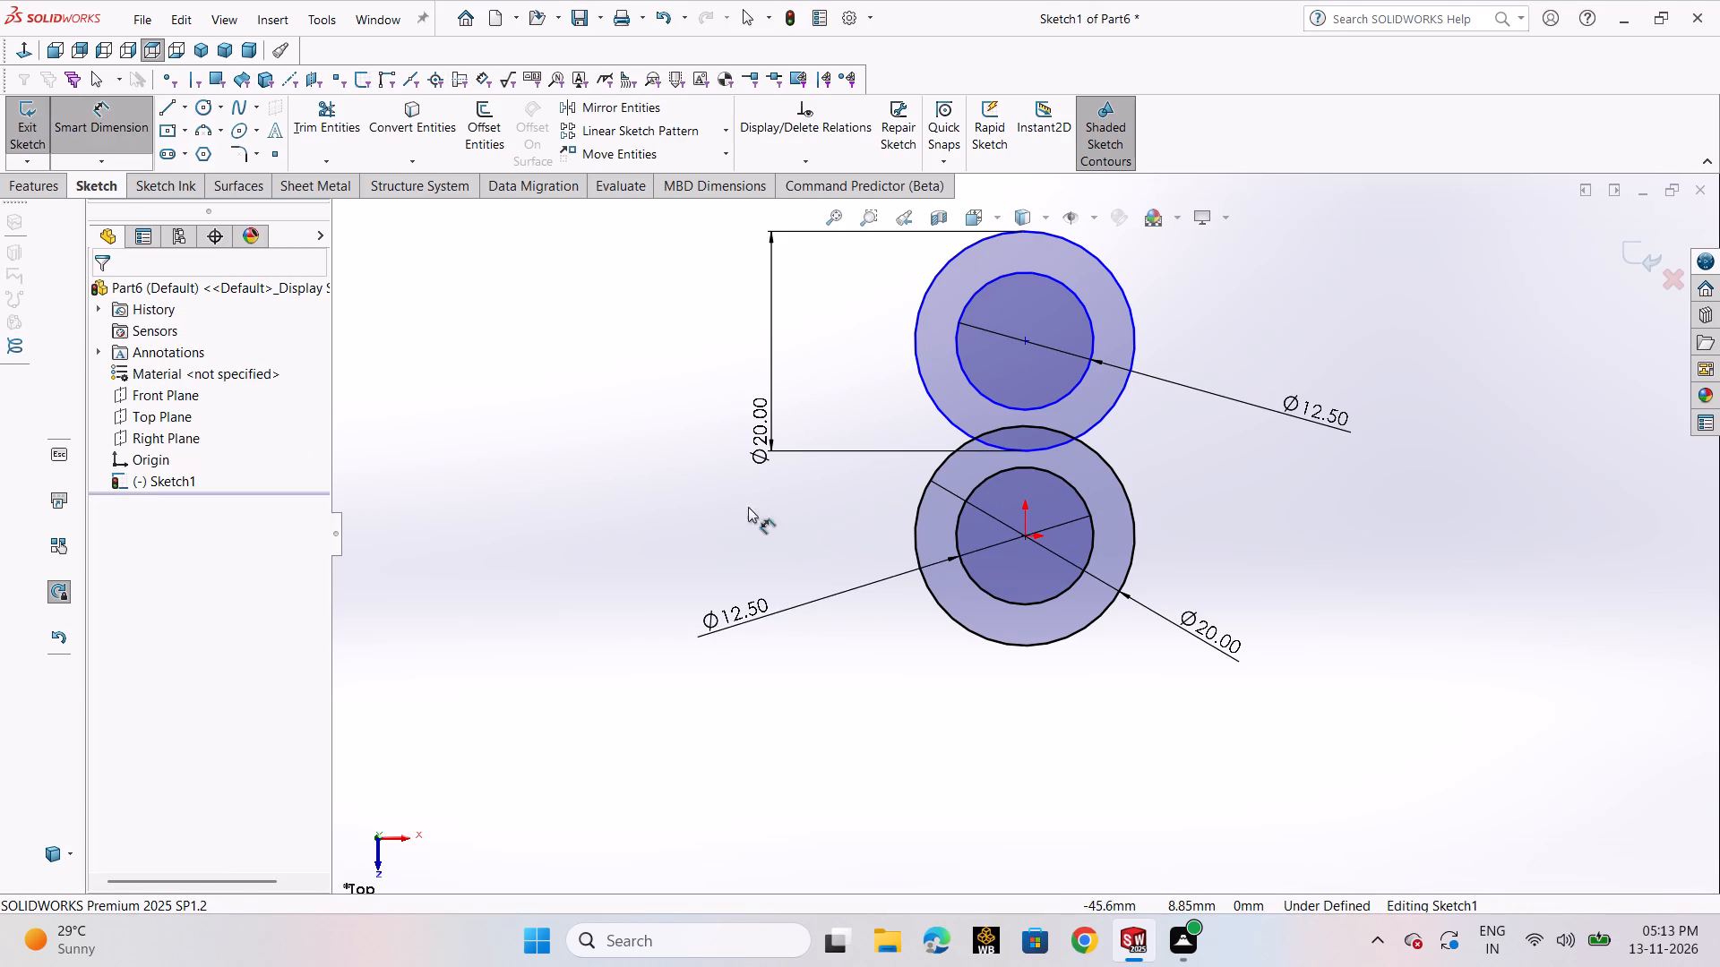
left_click(1028, 536)
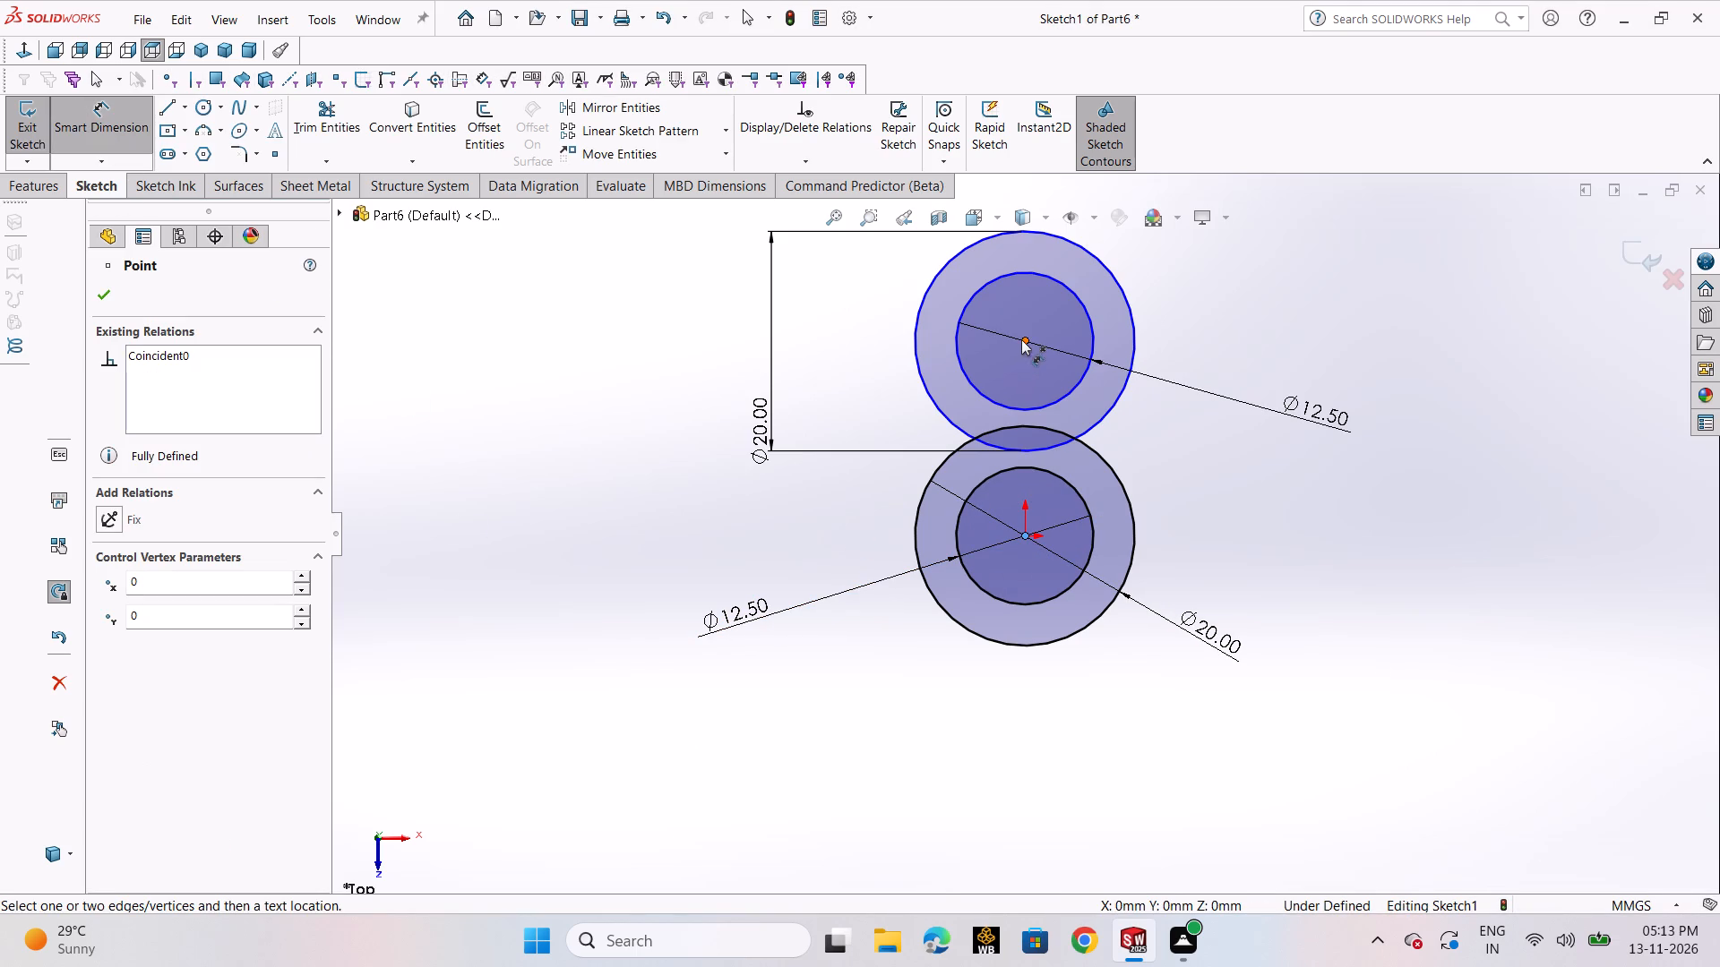
left_click(1021, 339)
left_click(568, 422)
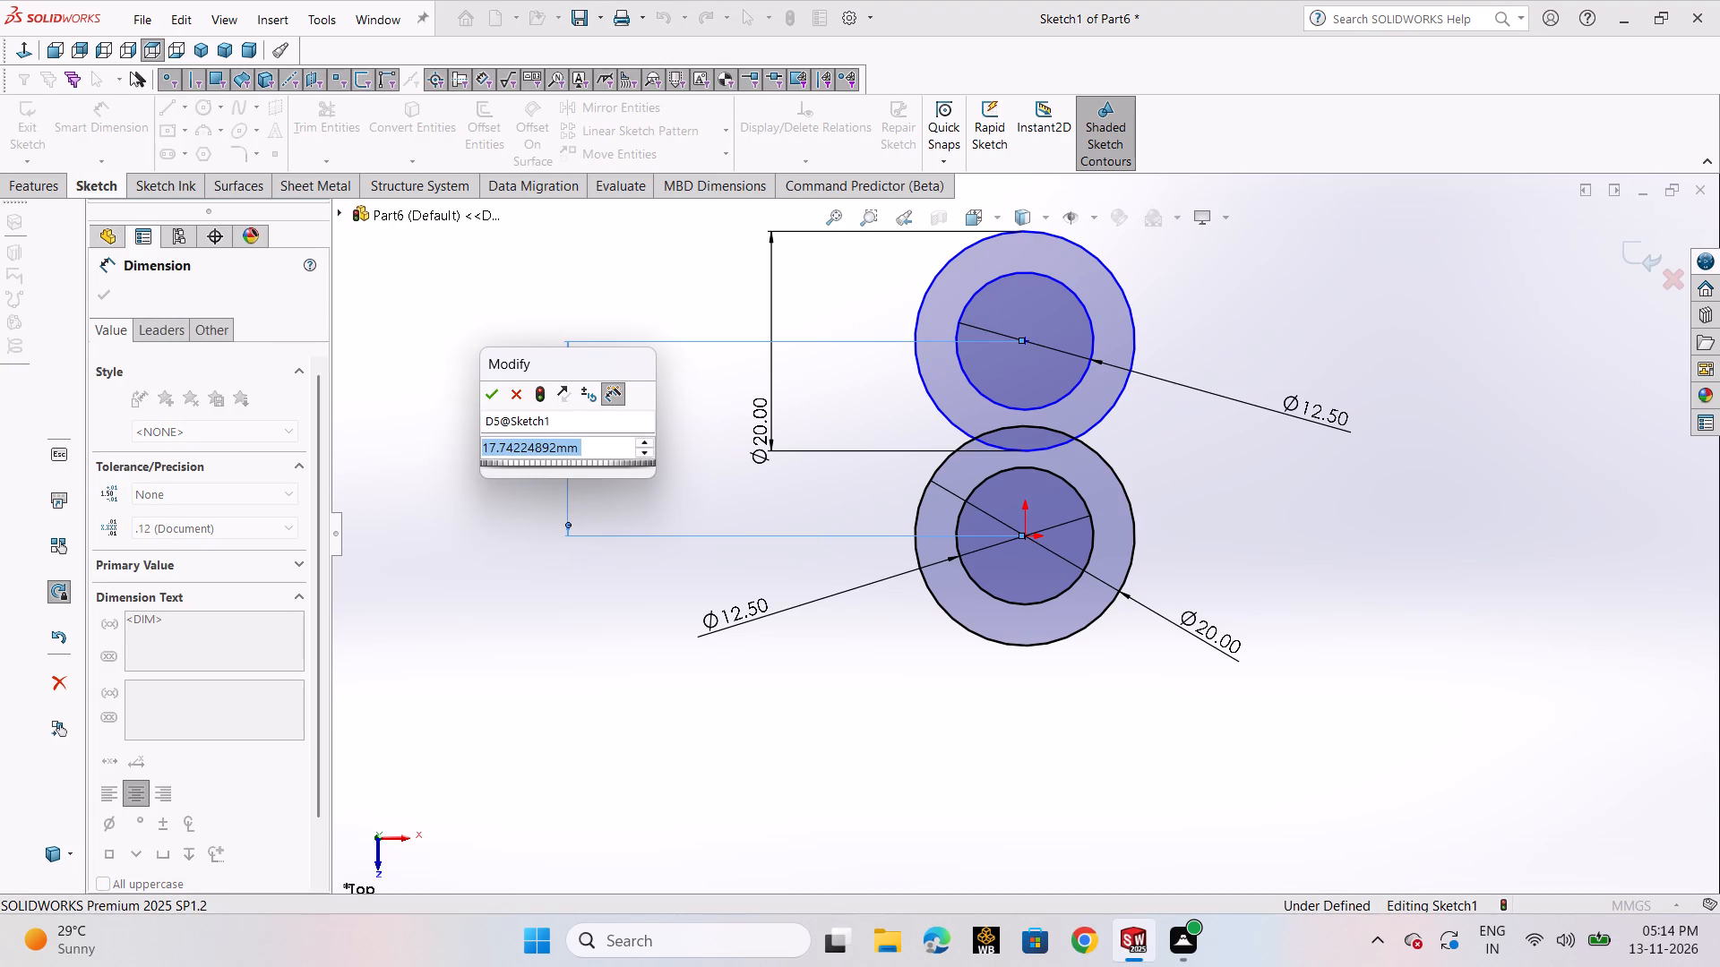
type("90")
key("Return")
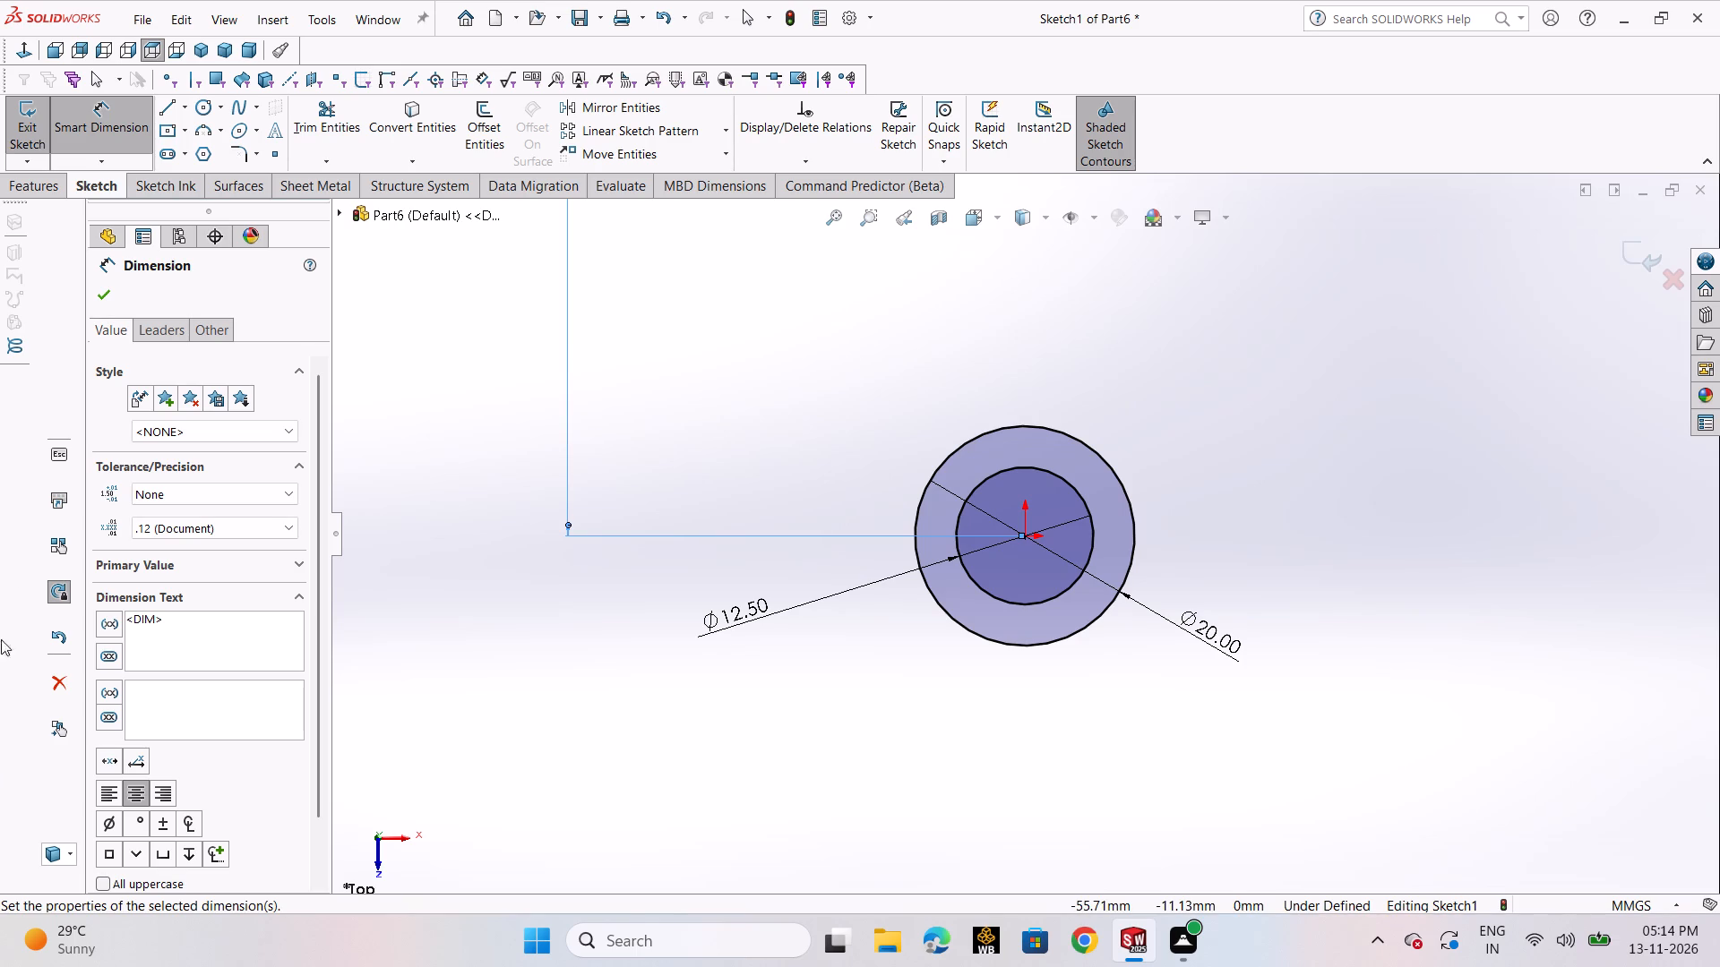
left_click(112, 294)
Add a Vertical relation between the centre points of the upper and lower circle pairs.
scroll(1091, 515, "up", 4)
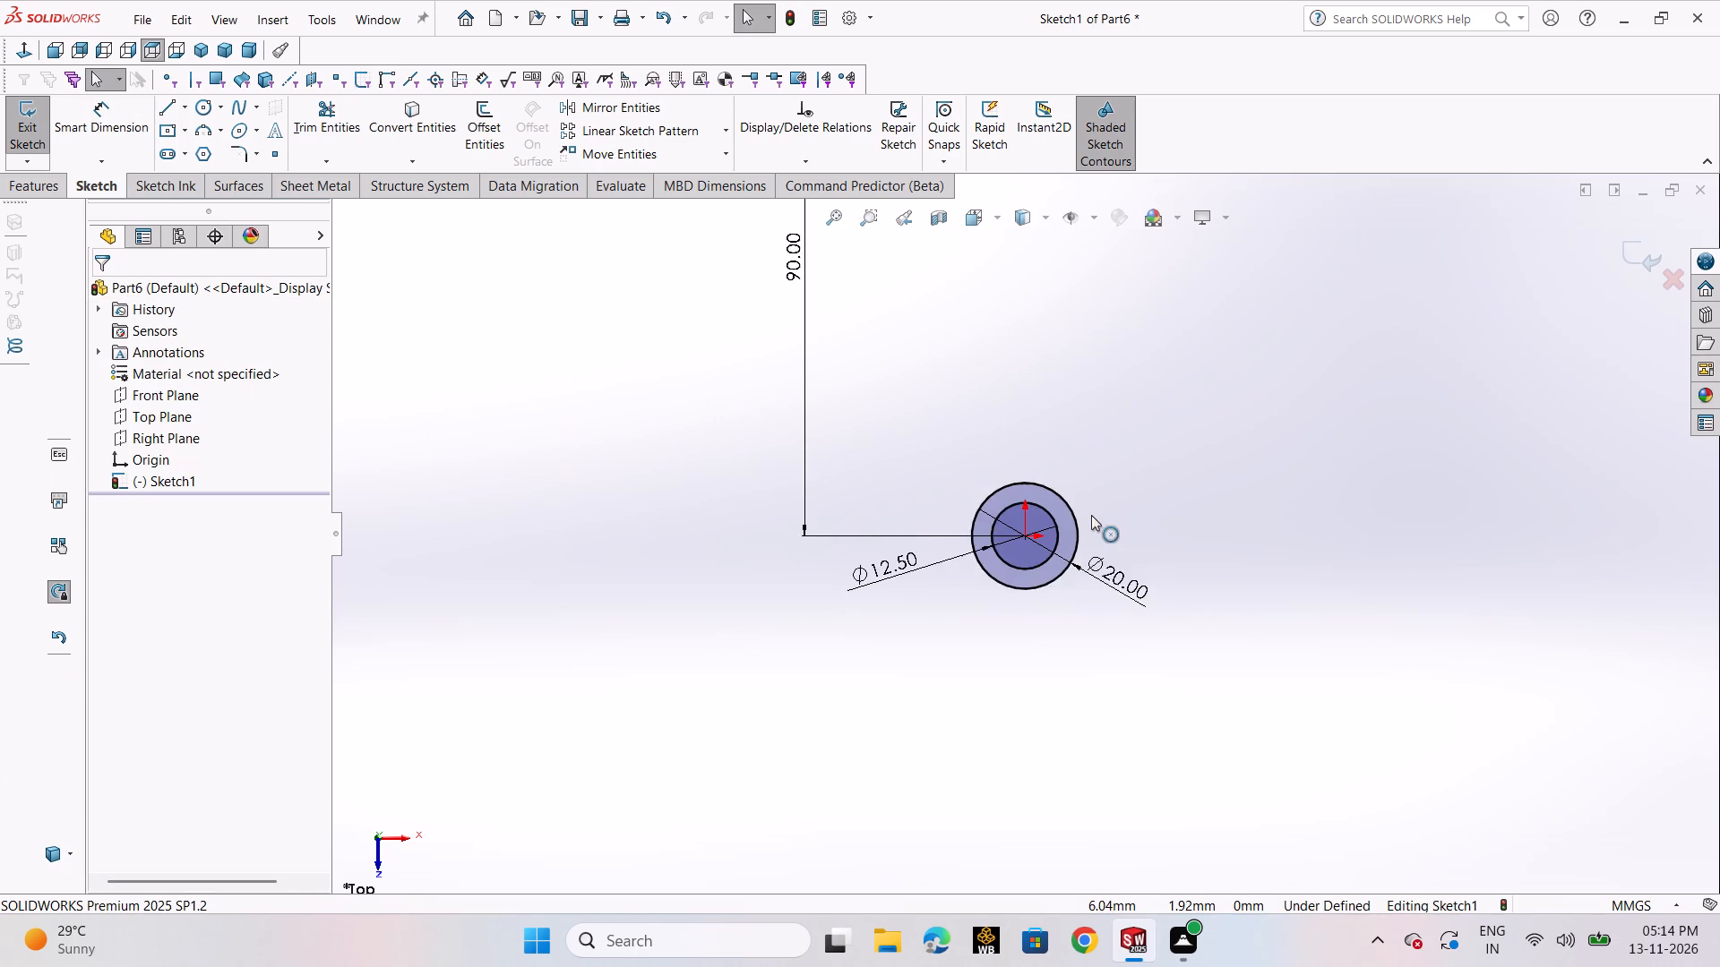
scroll(1091, 515, "up", 3)
scroll(1072, 475, "down", 2)
scroll(1079, 441, "up", 4)
scroll(1053, 364, "down", 2)
left_click(785, 158)
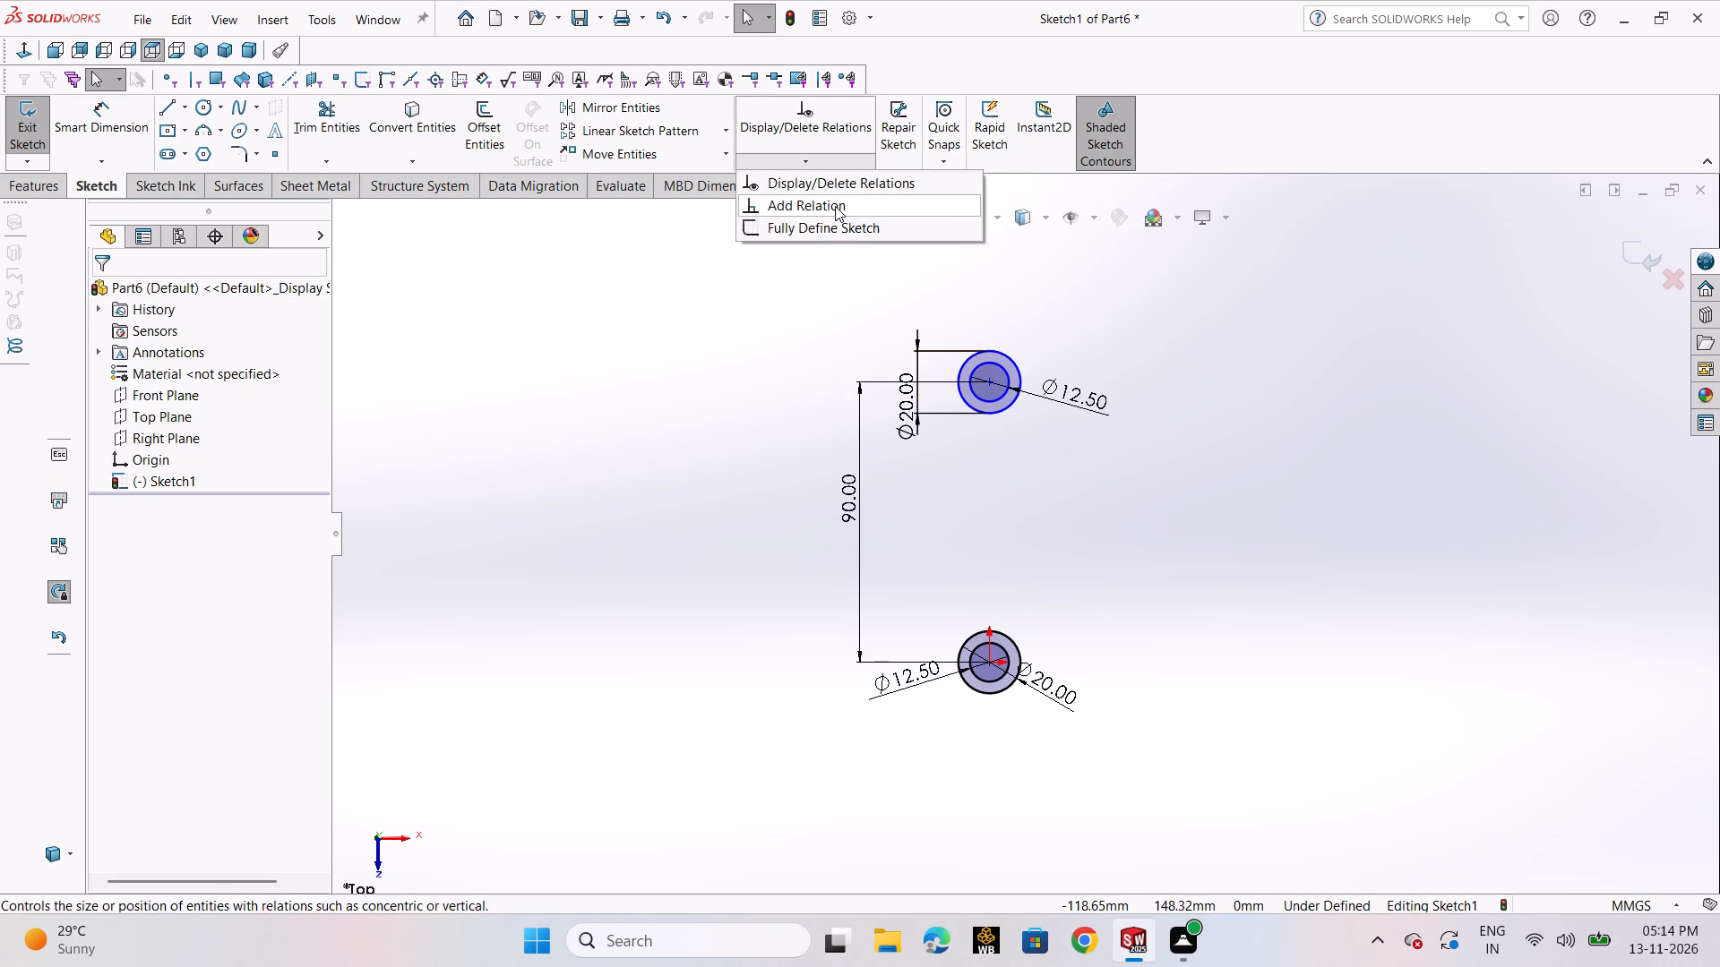
left_click(835, 206)
left_click(990, 379)
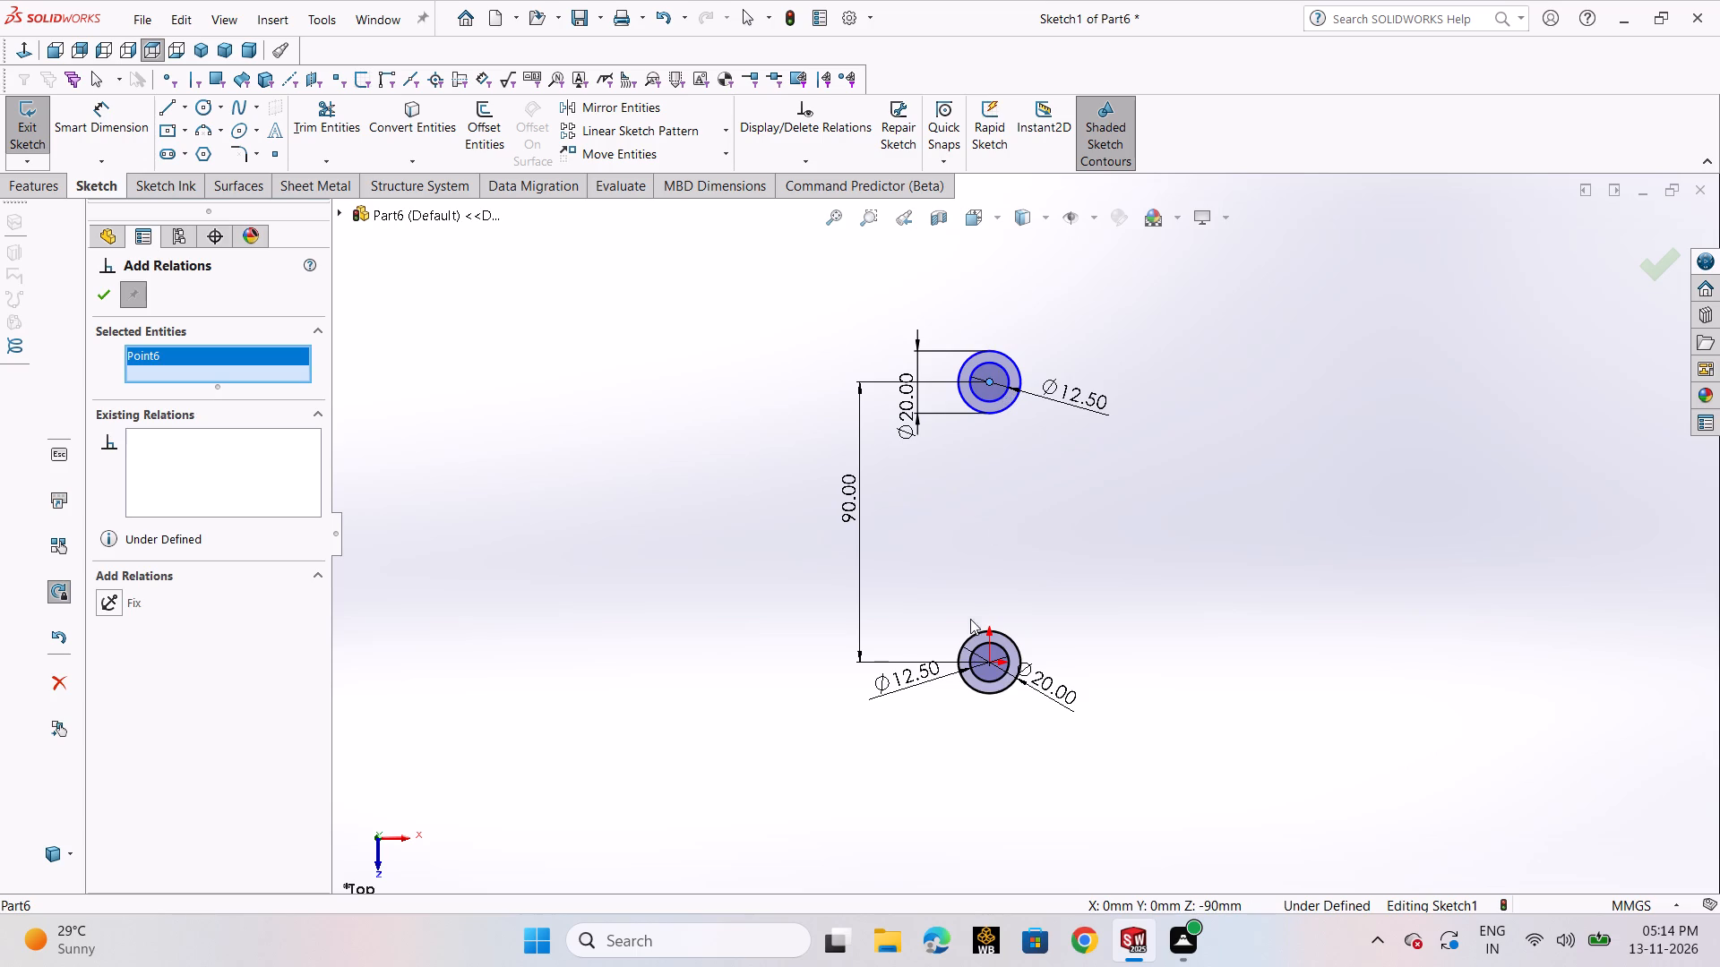
left_click(988, 665)
left_click(140, 647)
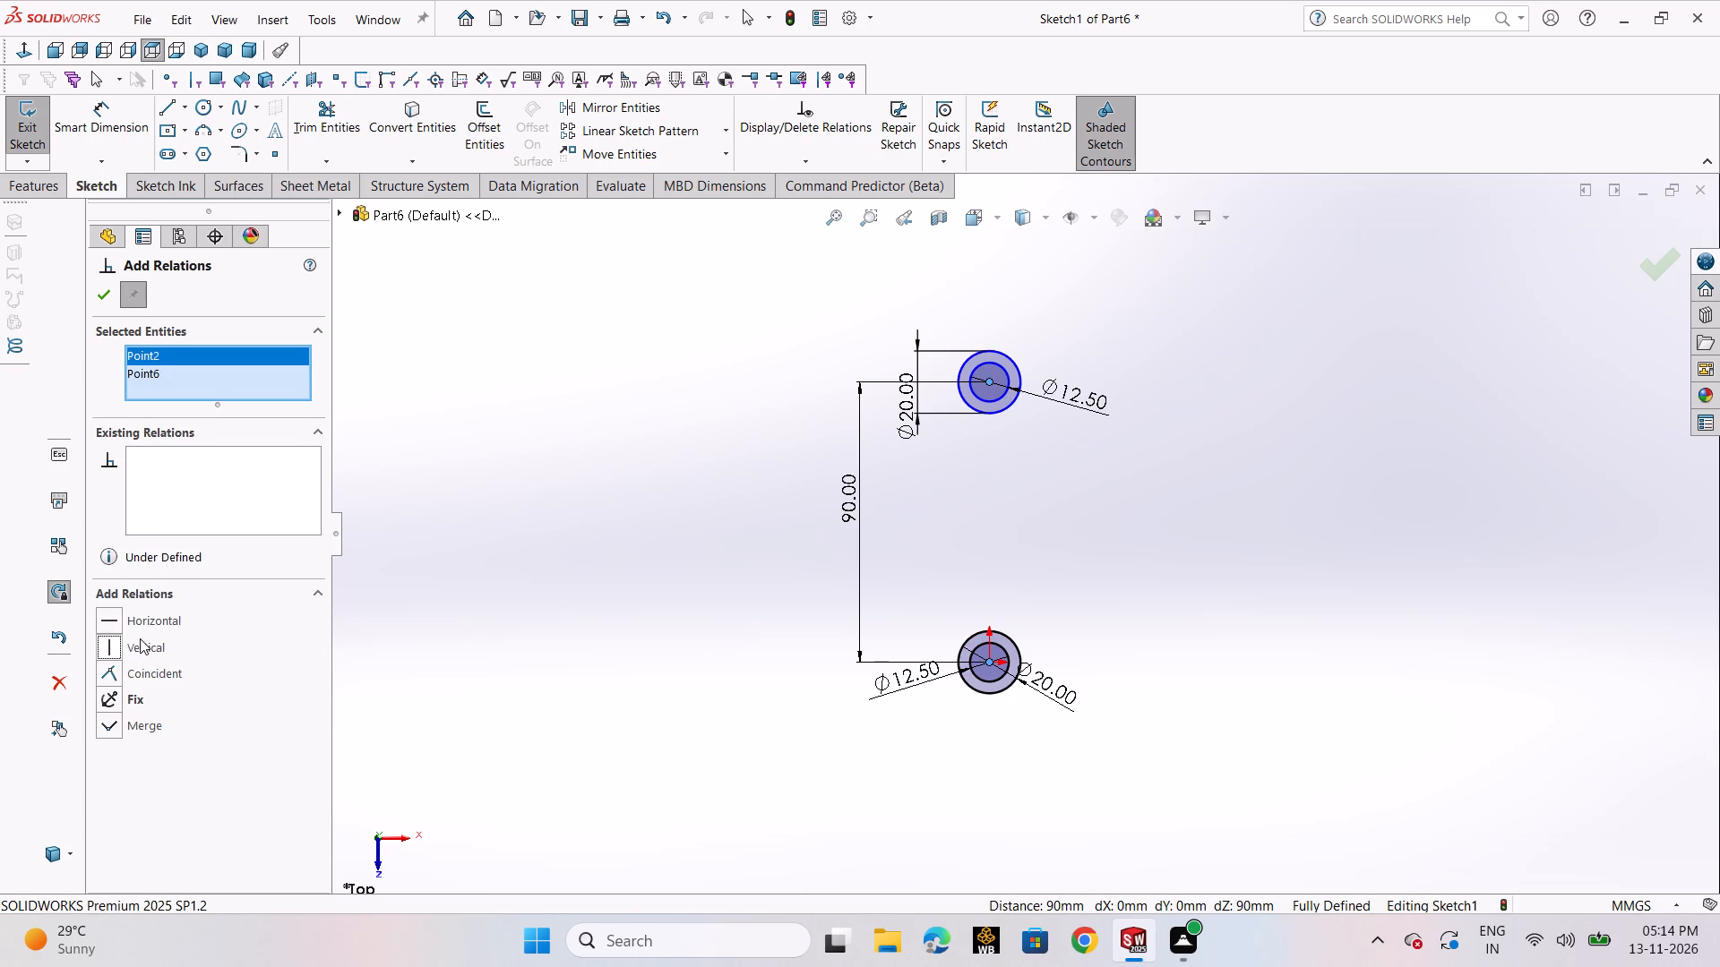
left_click(103, 299)
left_click(543, 468)
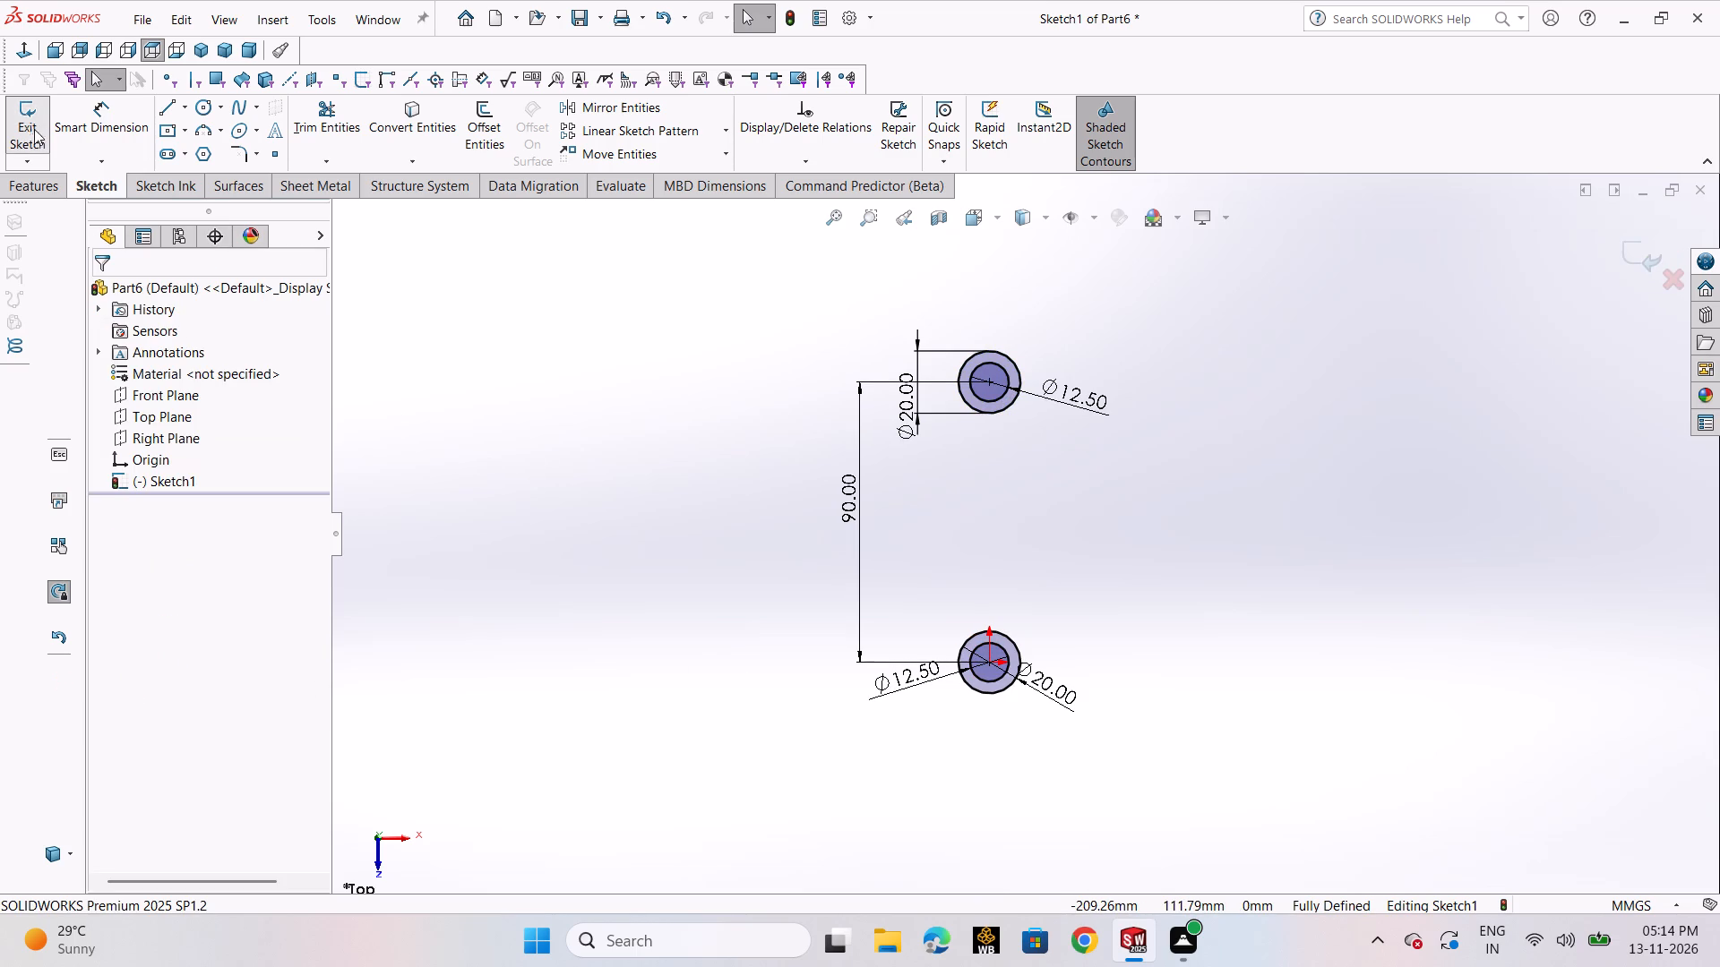
Extrude the two-ring sketch as a boss with a Mid Plane end condition and 17 mm depth.
left_click(47, 184)
left_click(47, 133)
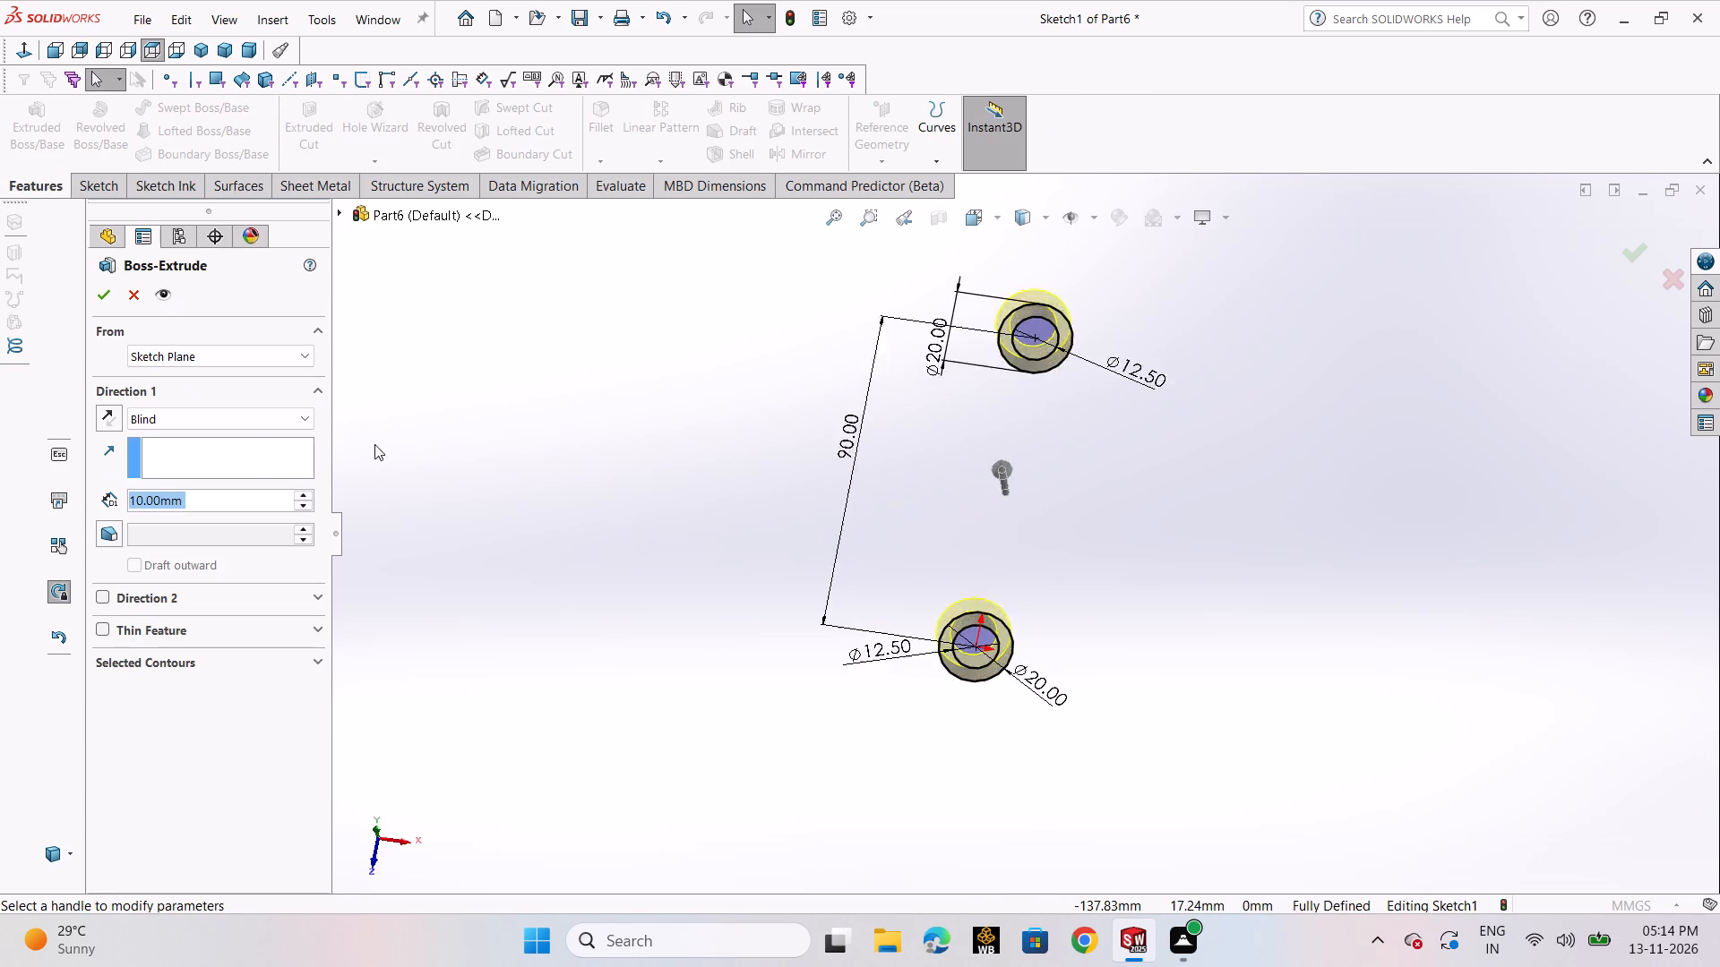
left_click(259, 424)
left_click(262, 510)
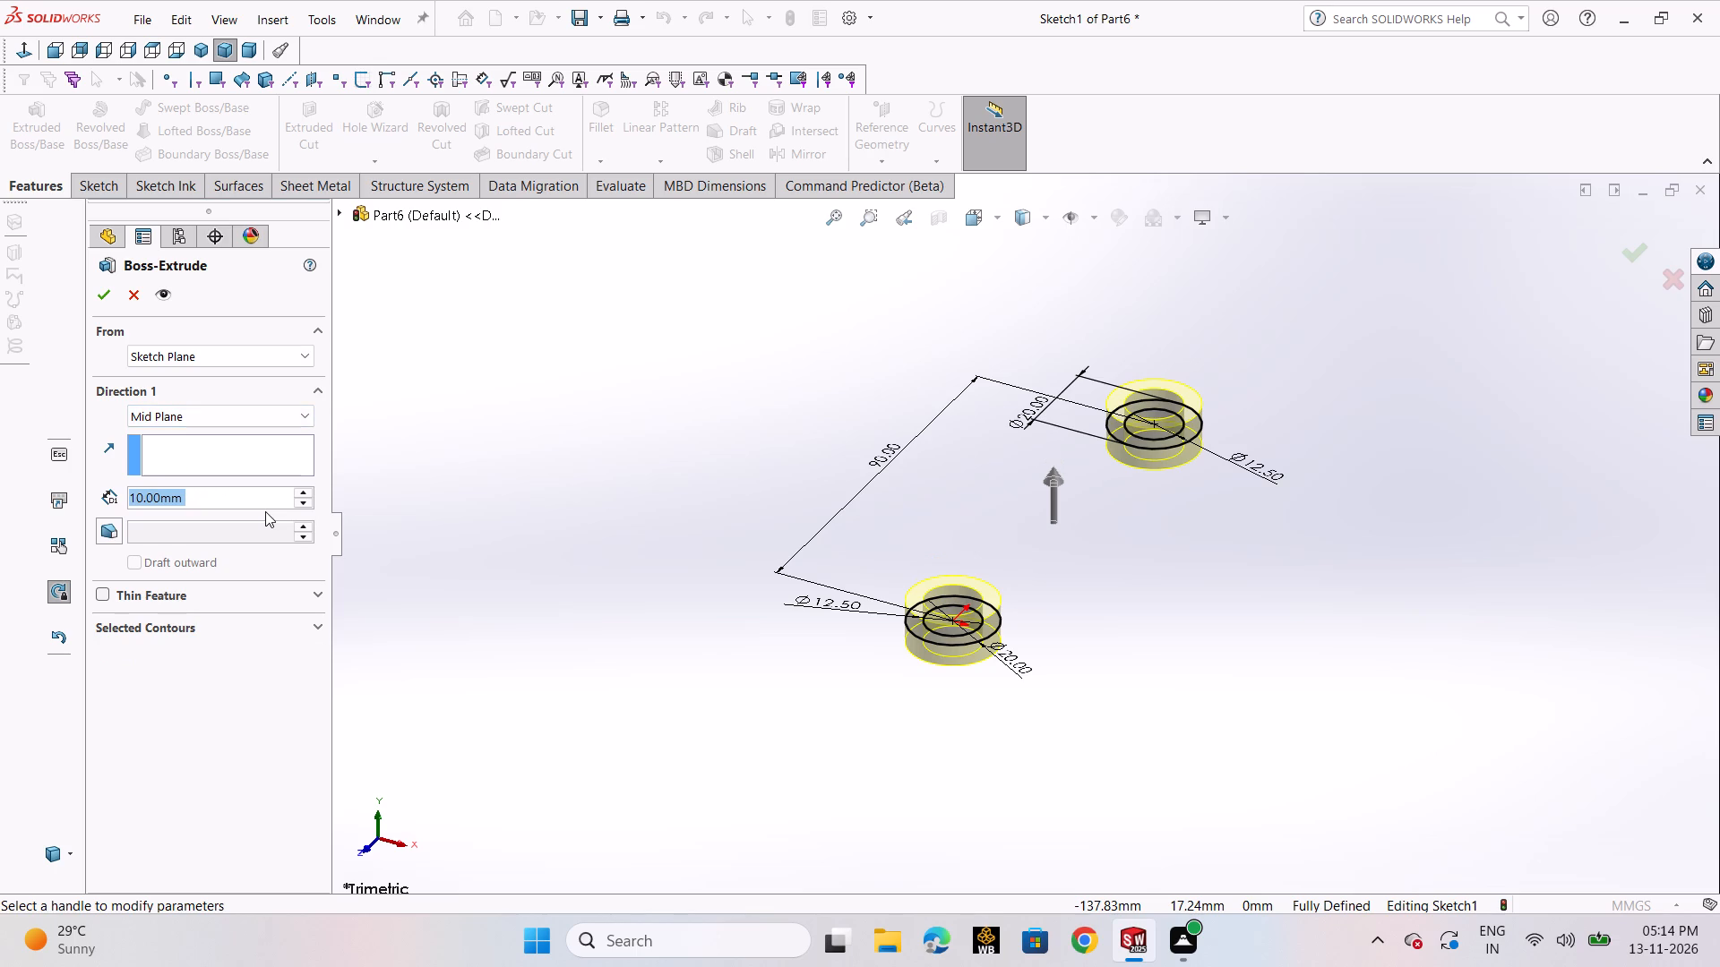
type("17")
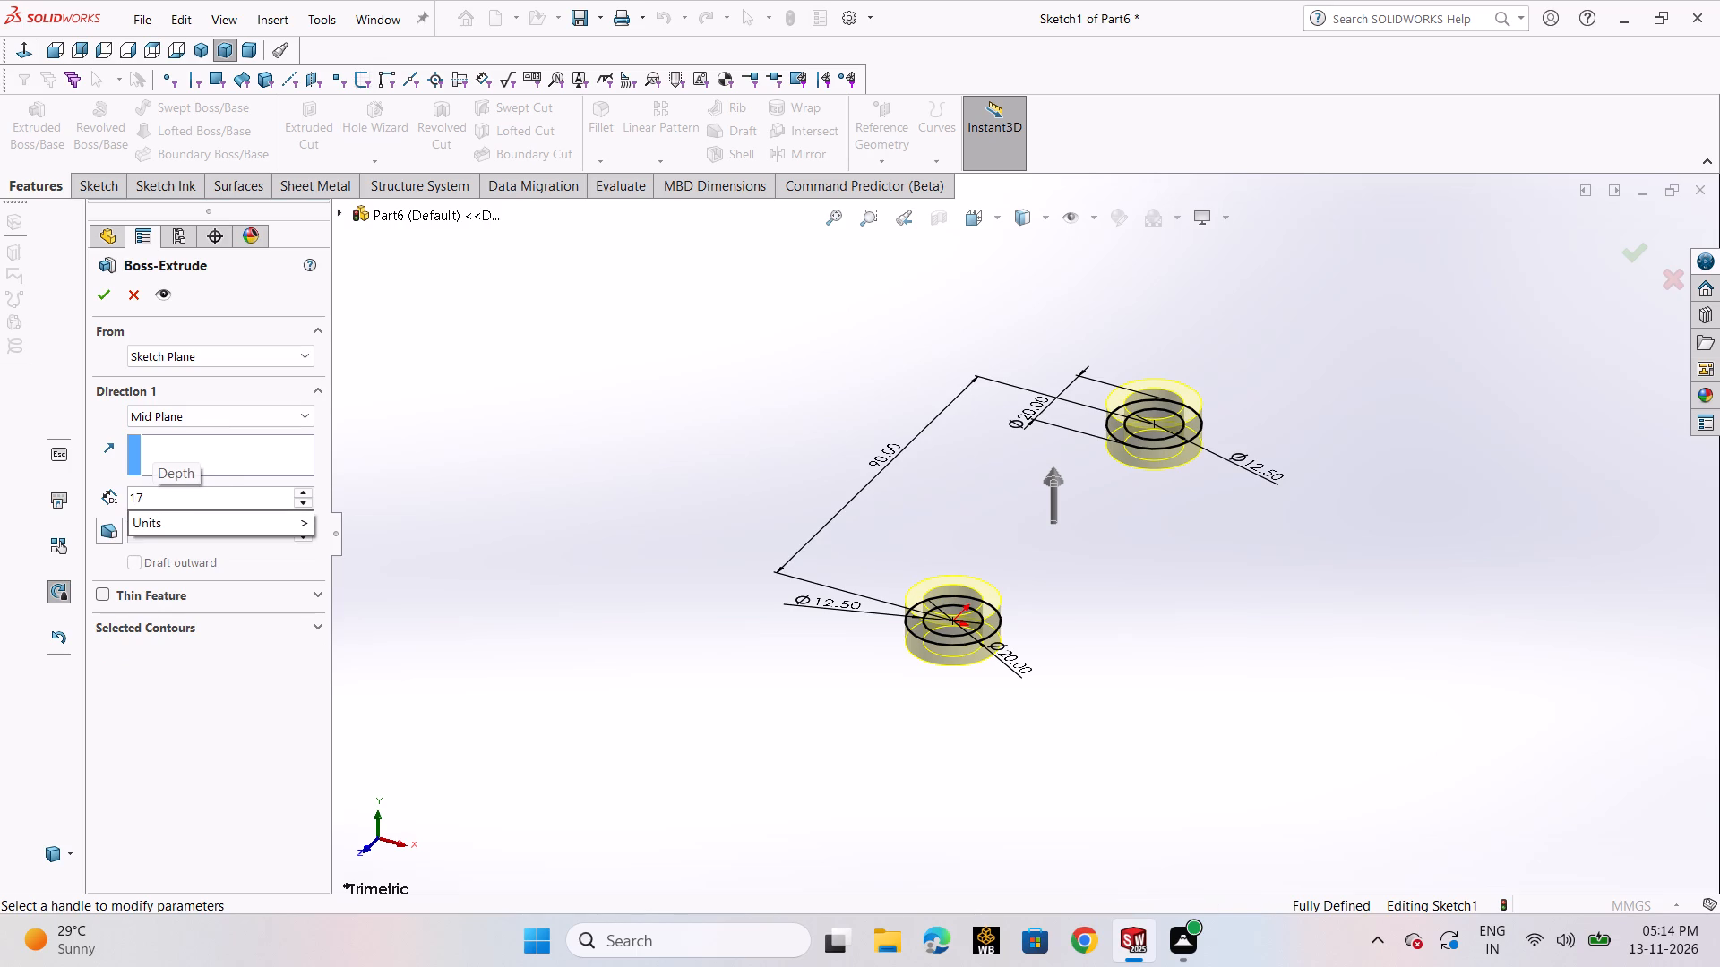
key("Return")
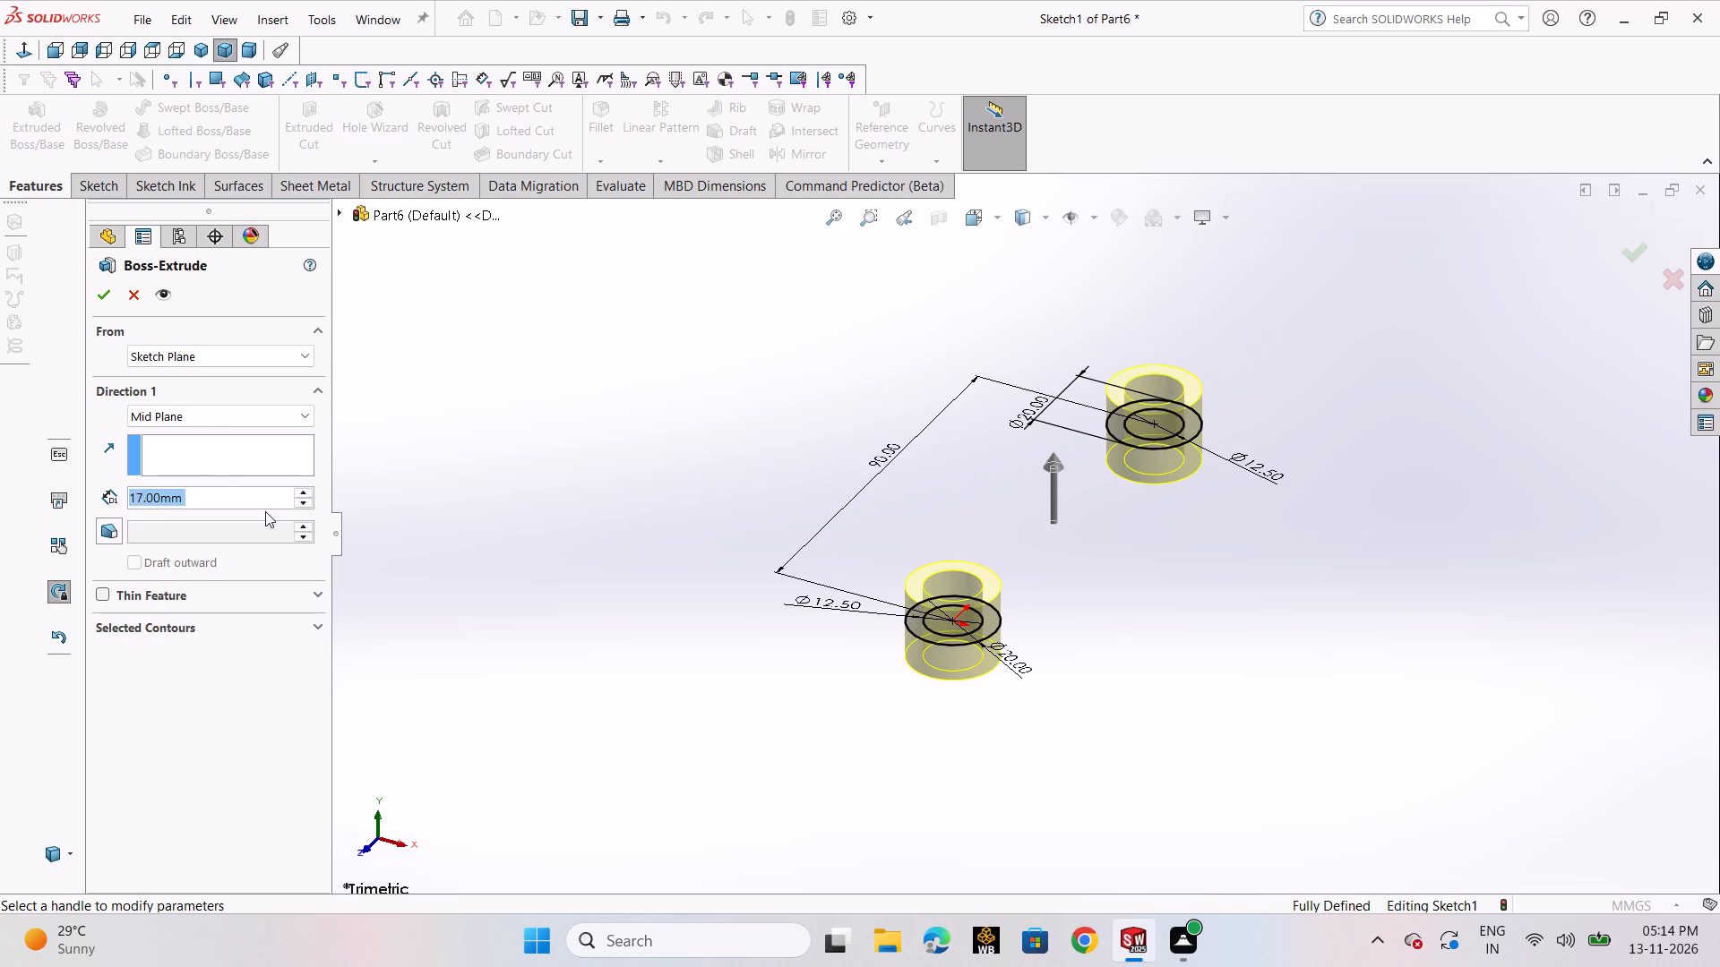
left_click(96, 289)
left_click(696, 775)
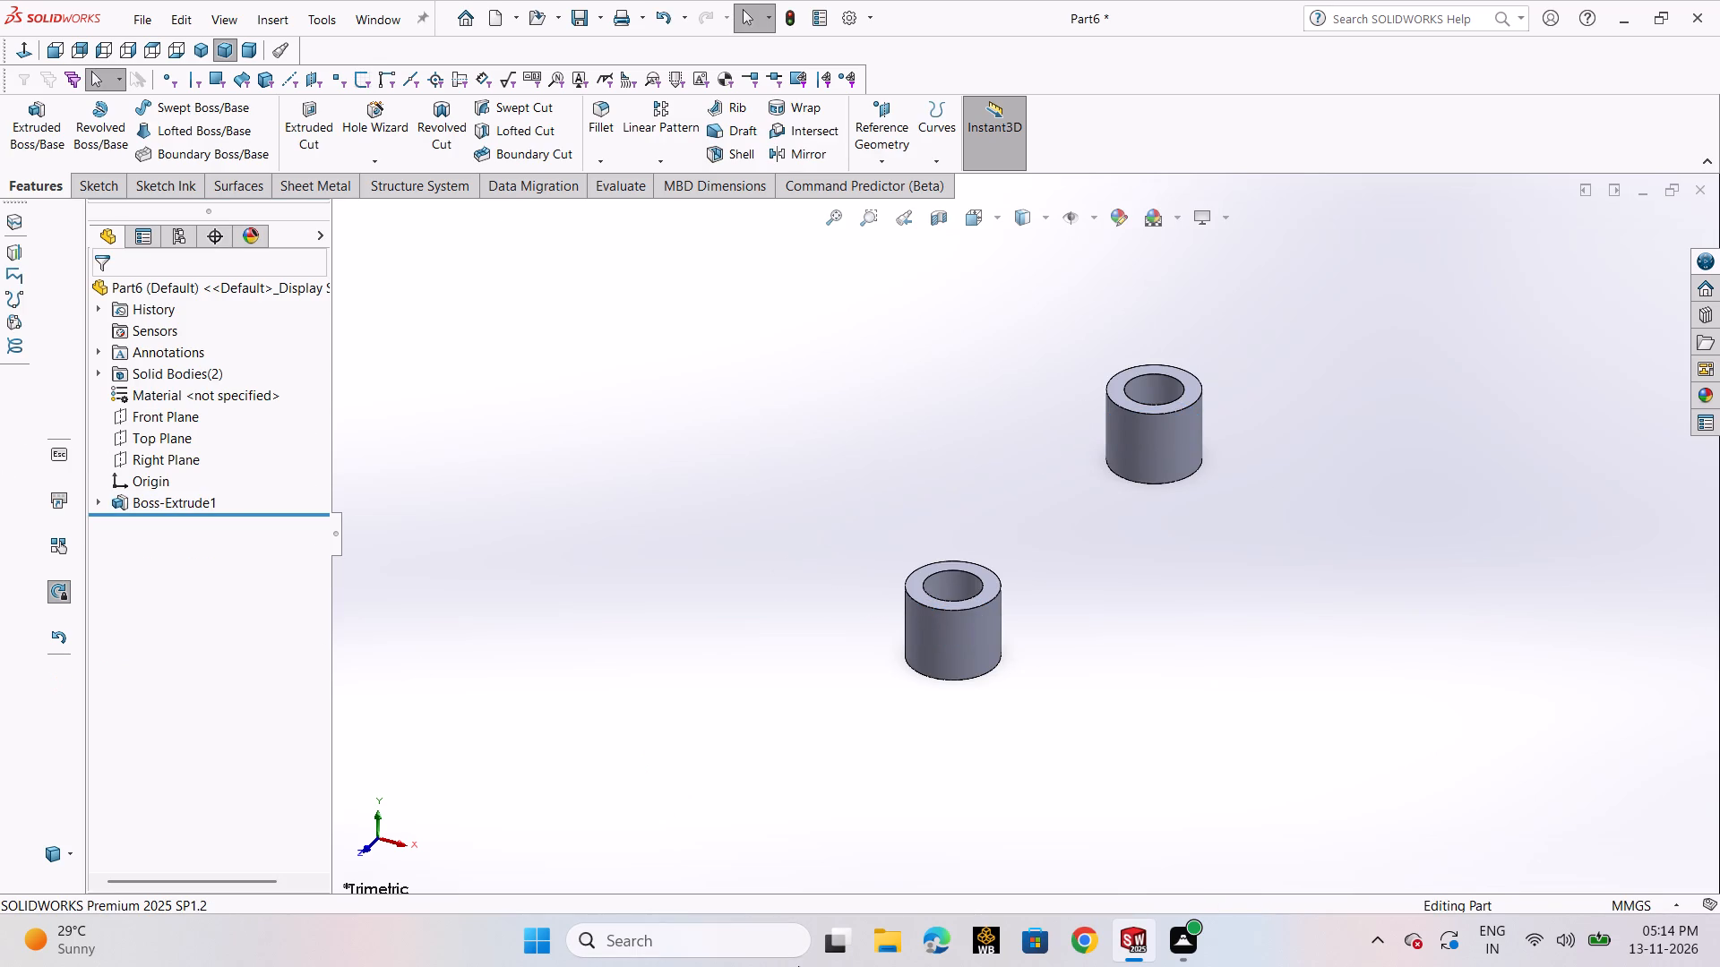
Start a sketch on the Top Plane and draw a horizontal line about 82 mm long leftward from the upper ring's lowest point.
left_click(163, 439)
left_click(199, 413)
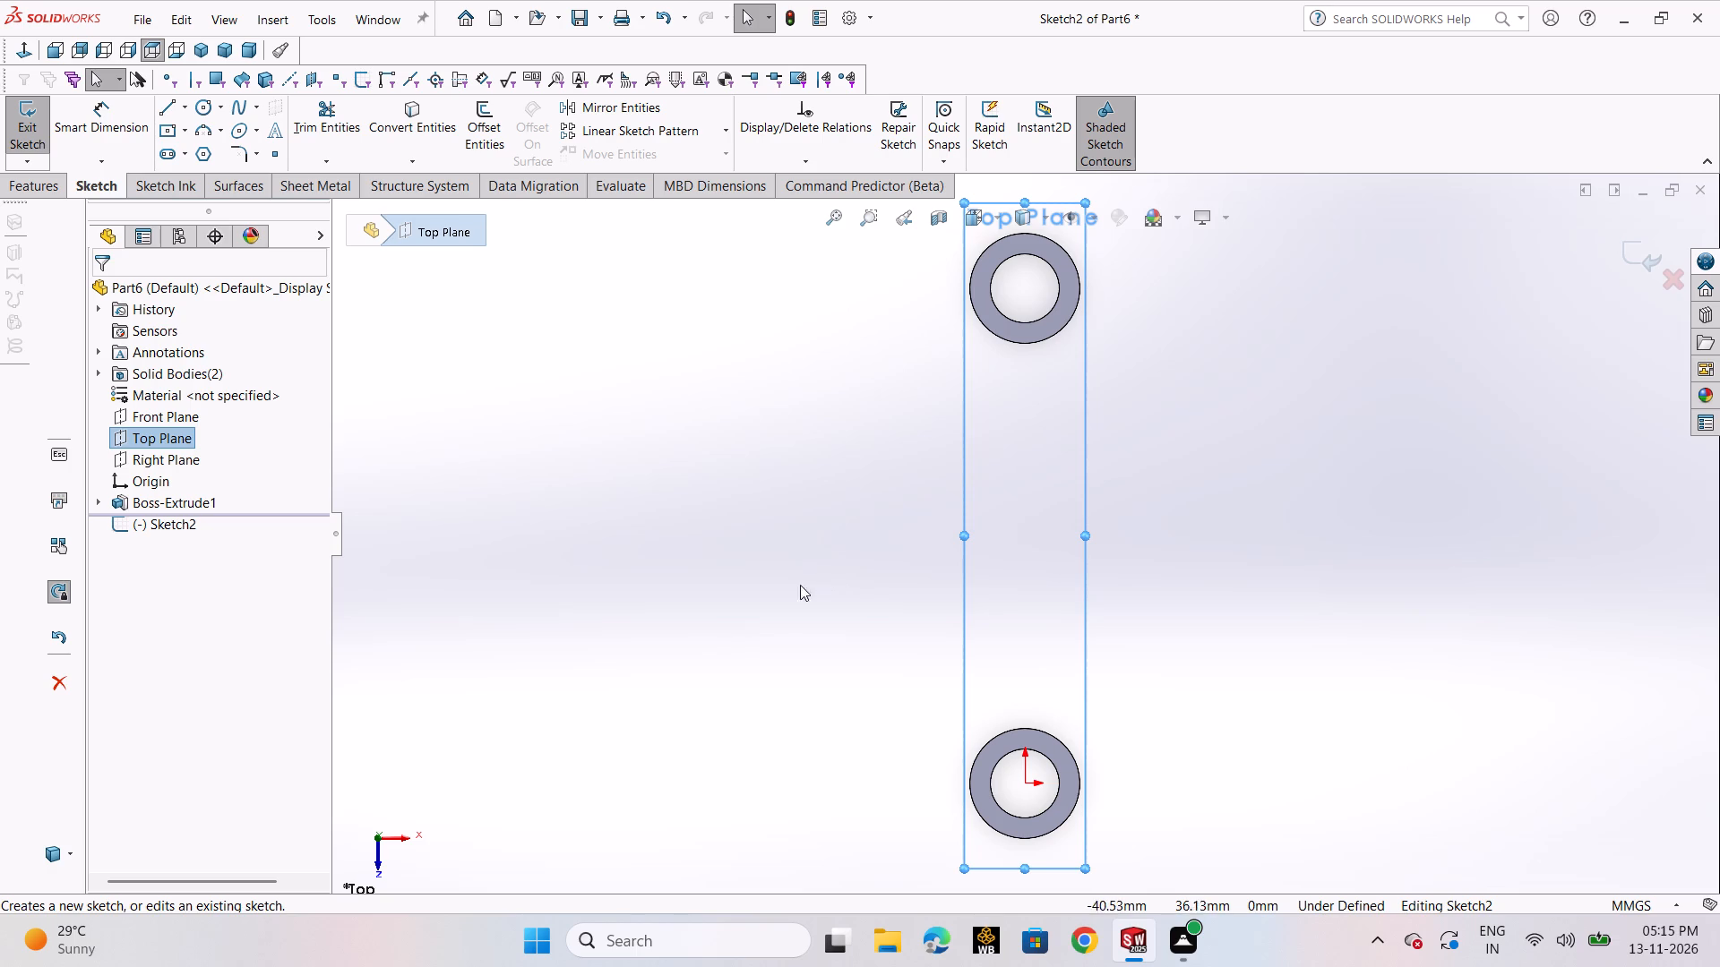
scroll(948, 532, "up", 2)
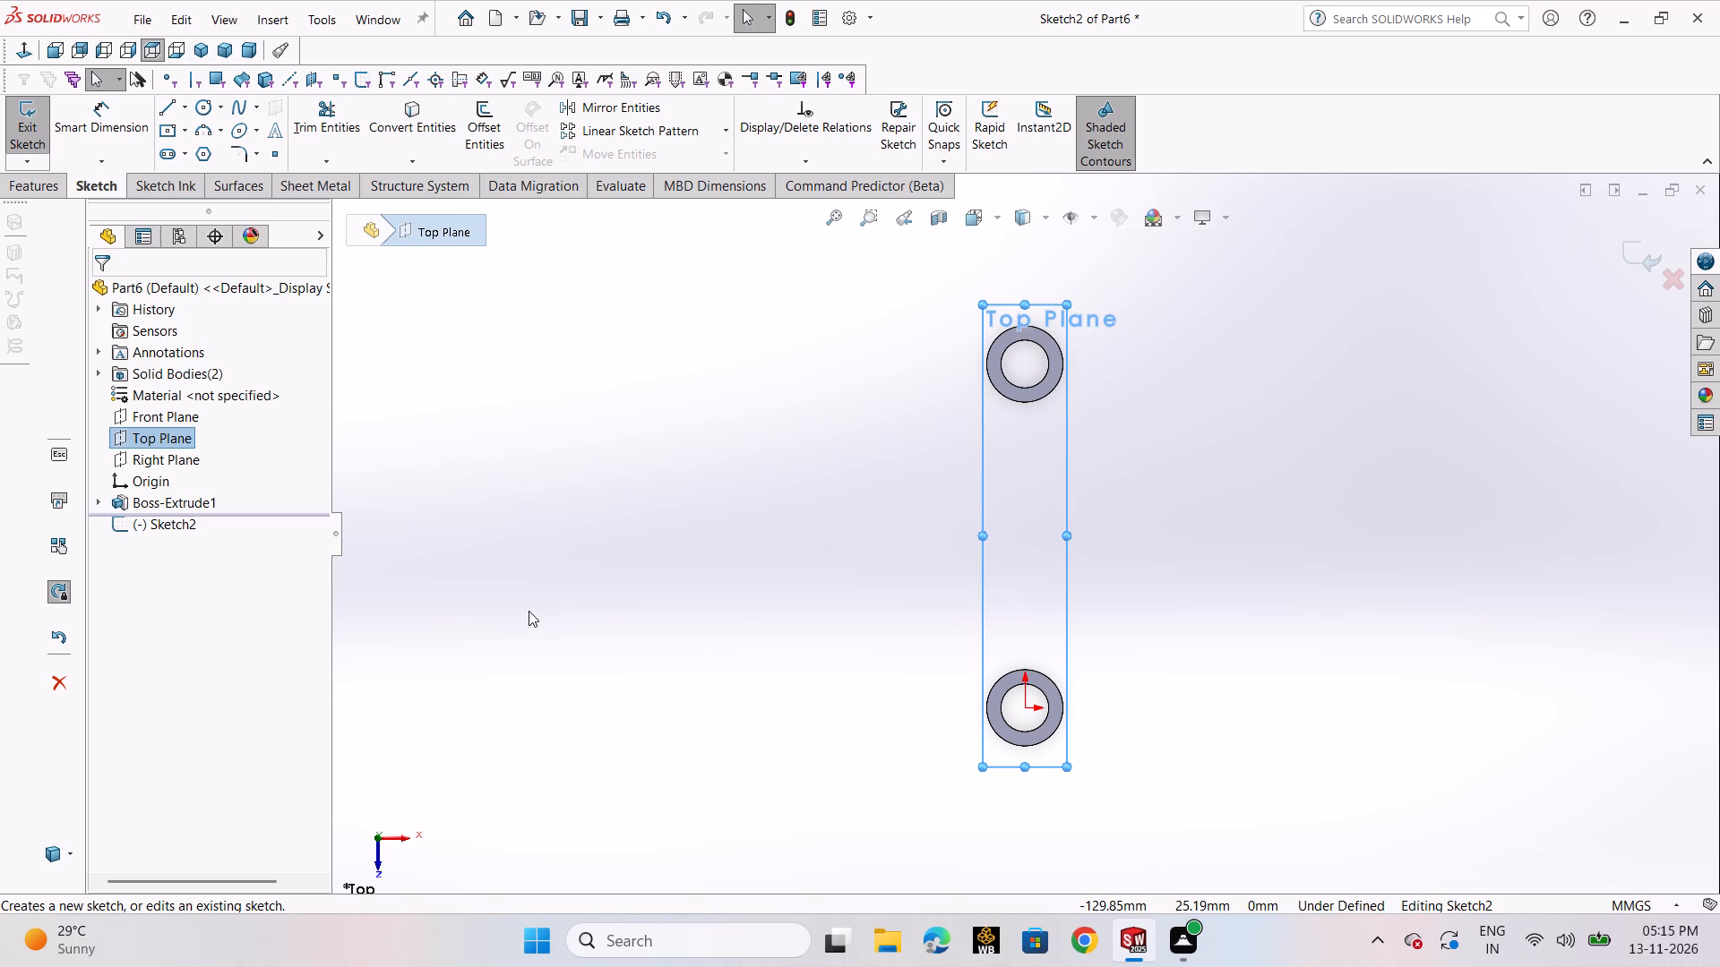
left_click(174, 108)
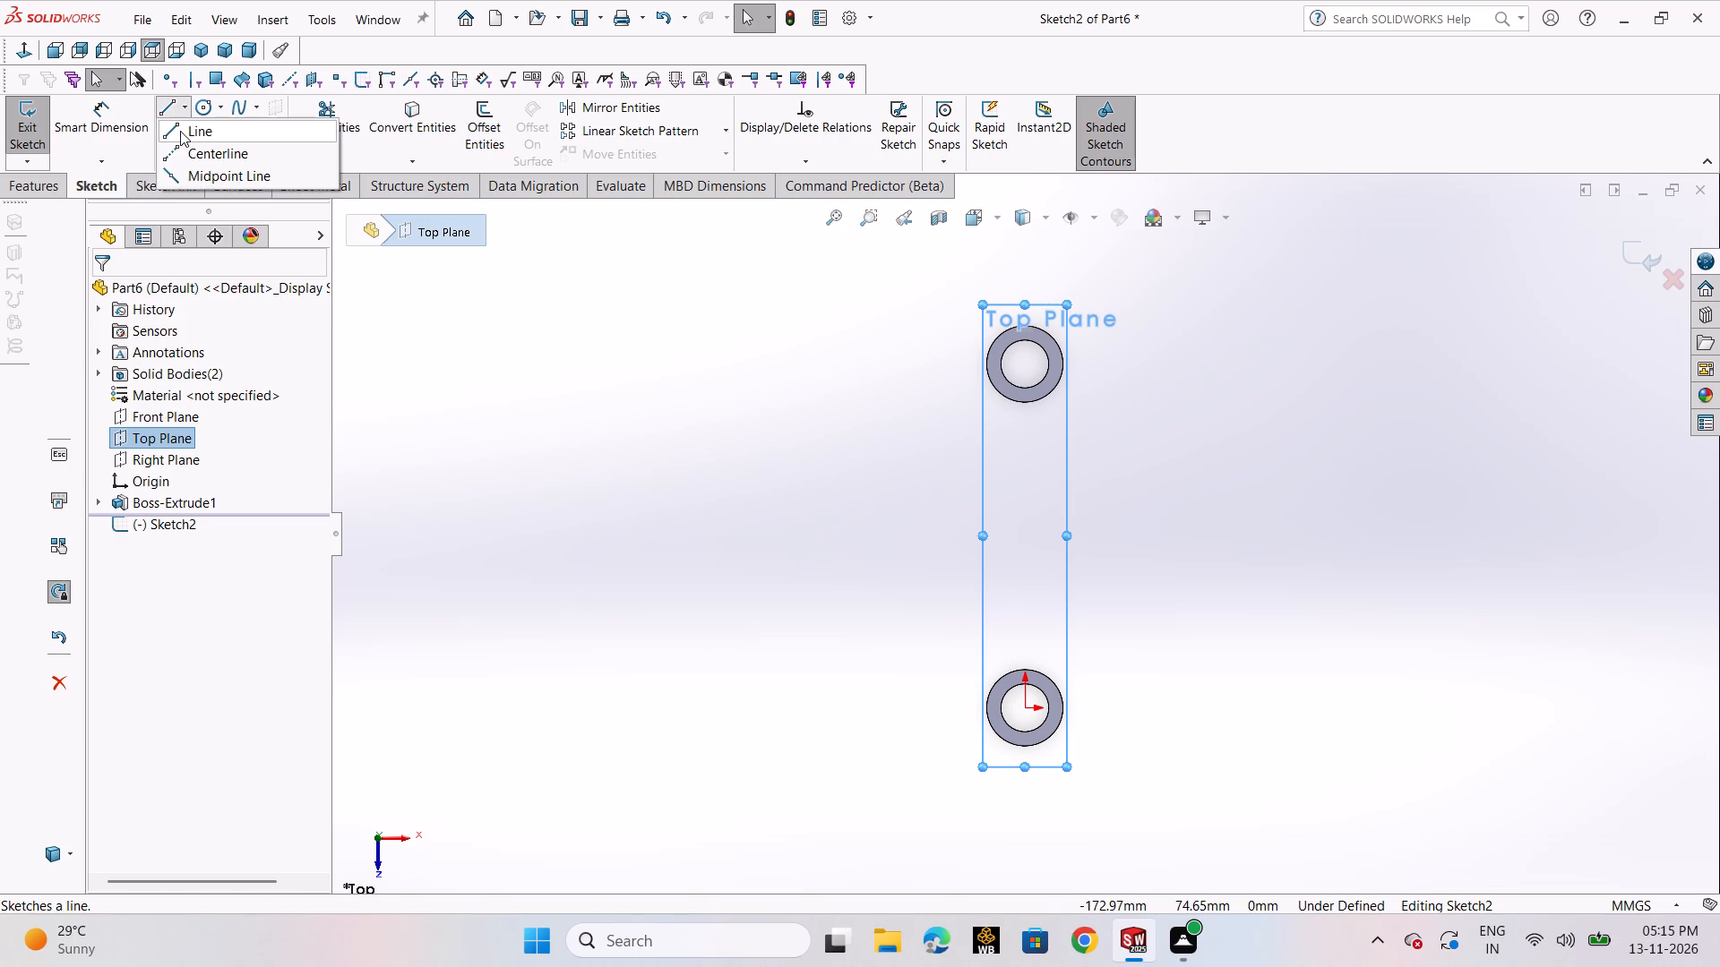
left_click(180, 132)
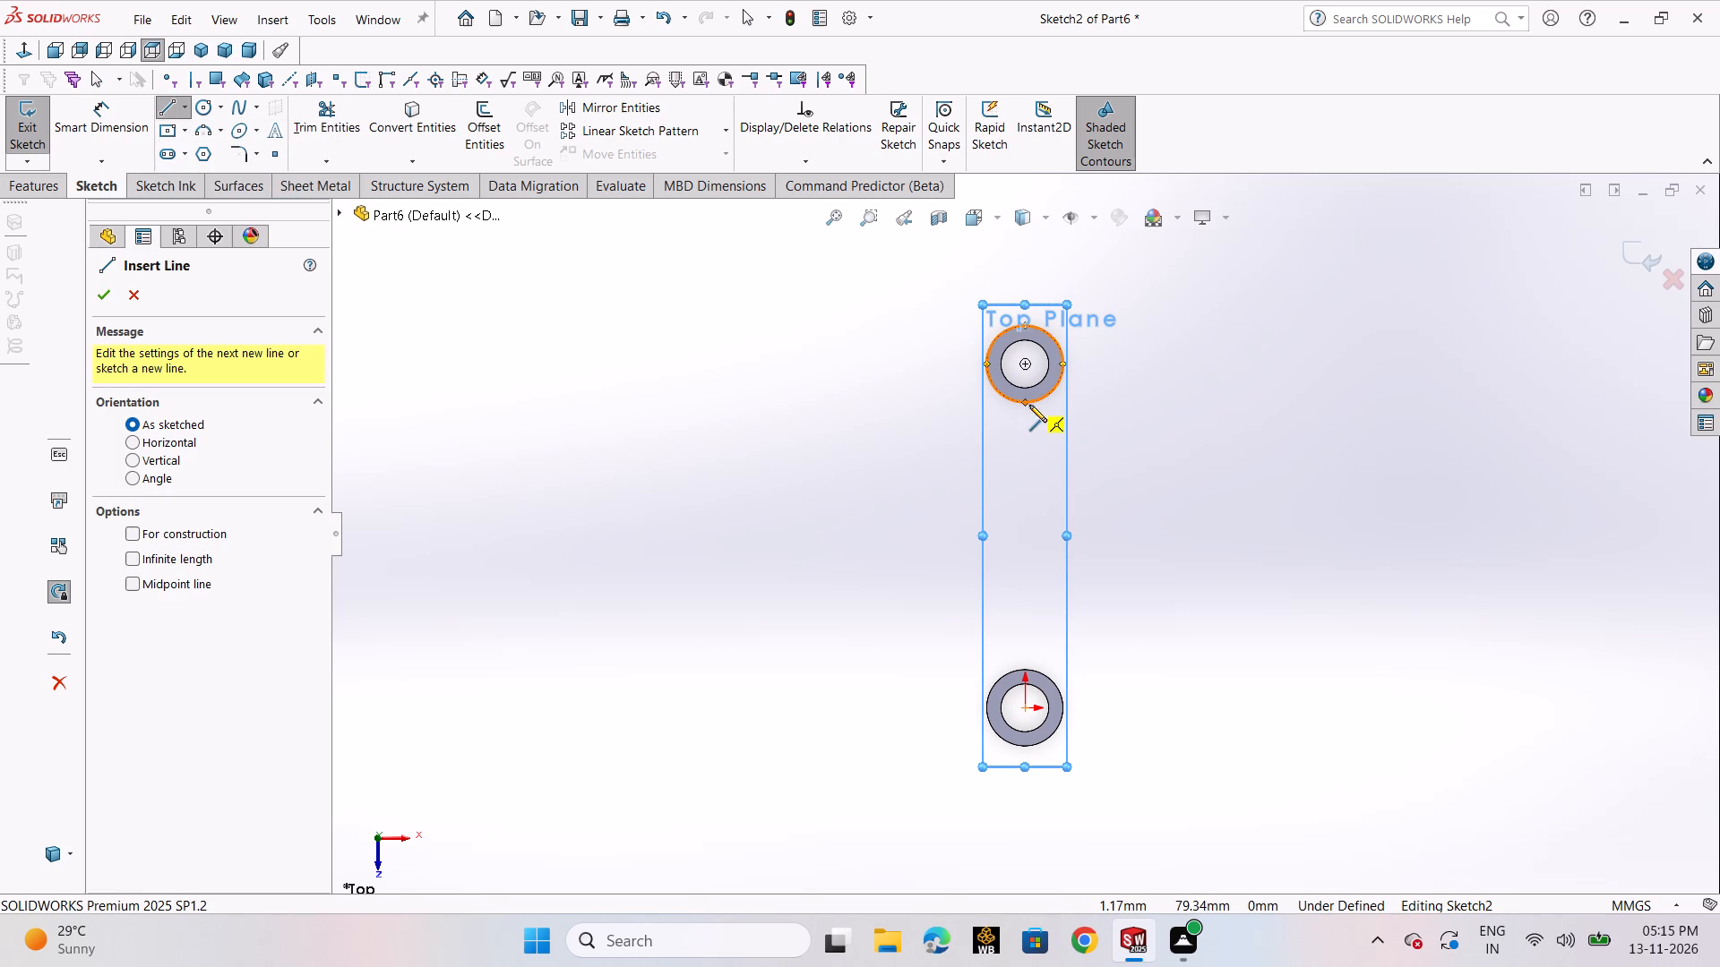
left_click(1023, 404)
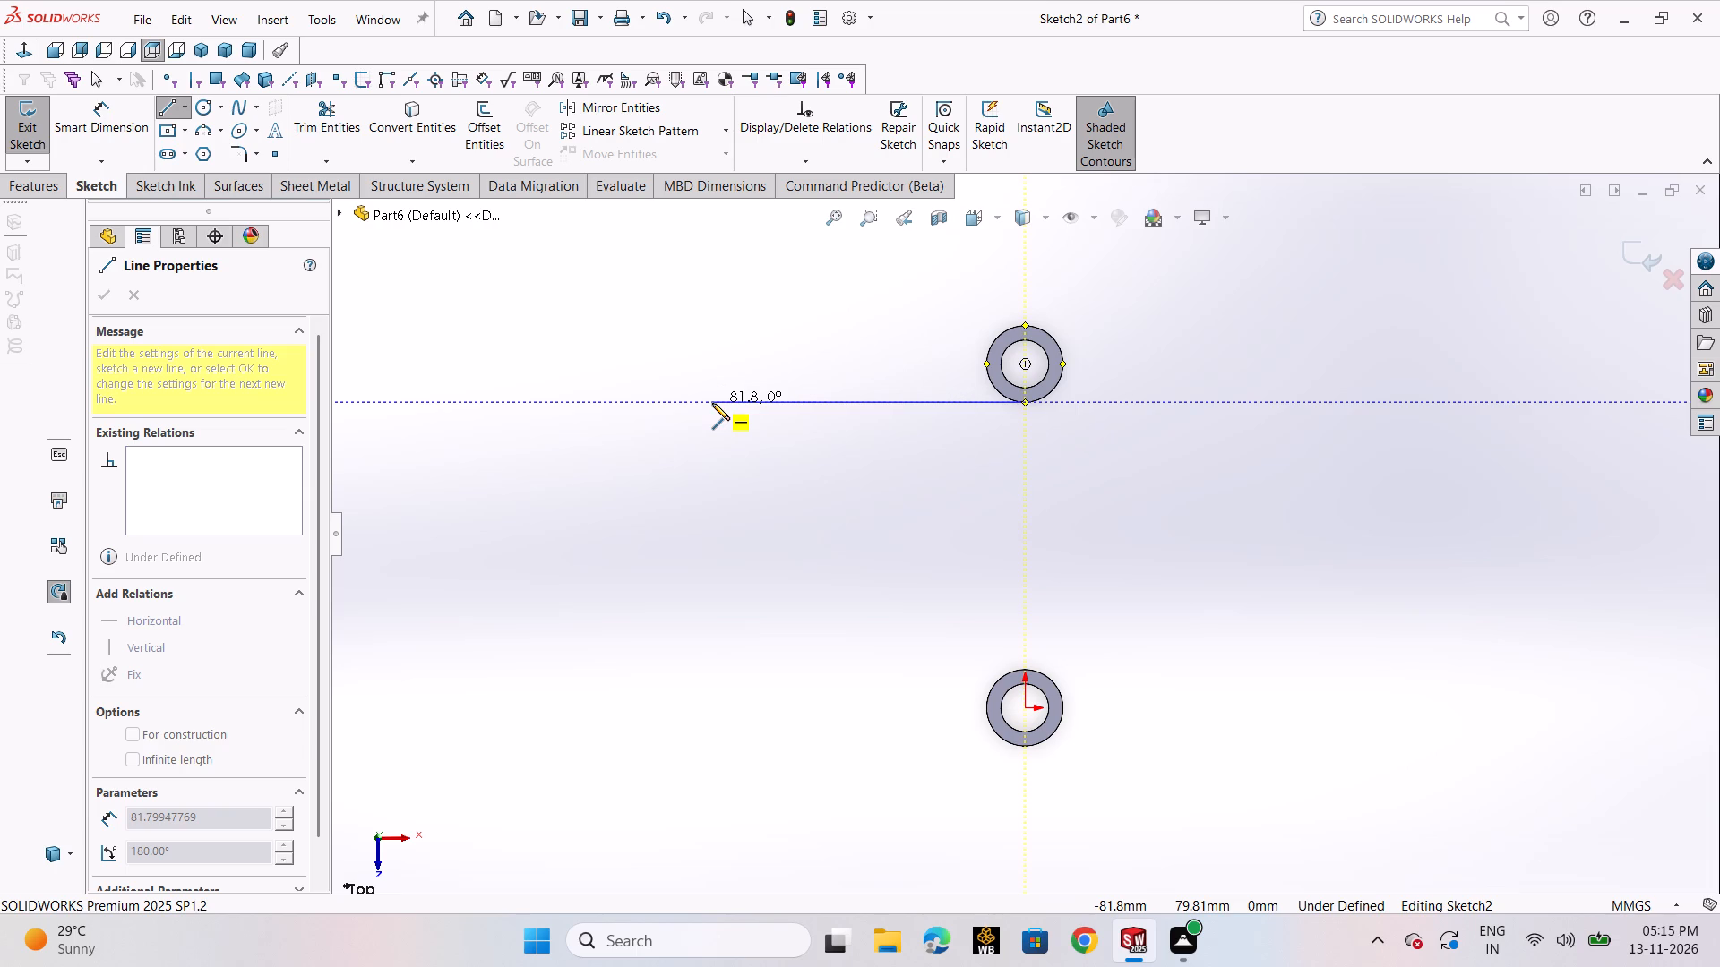
left_click(712, 403)
right_click(712, 403)
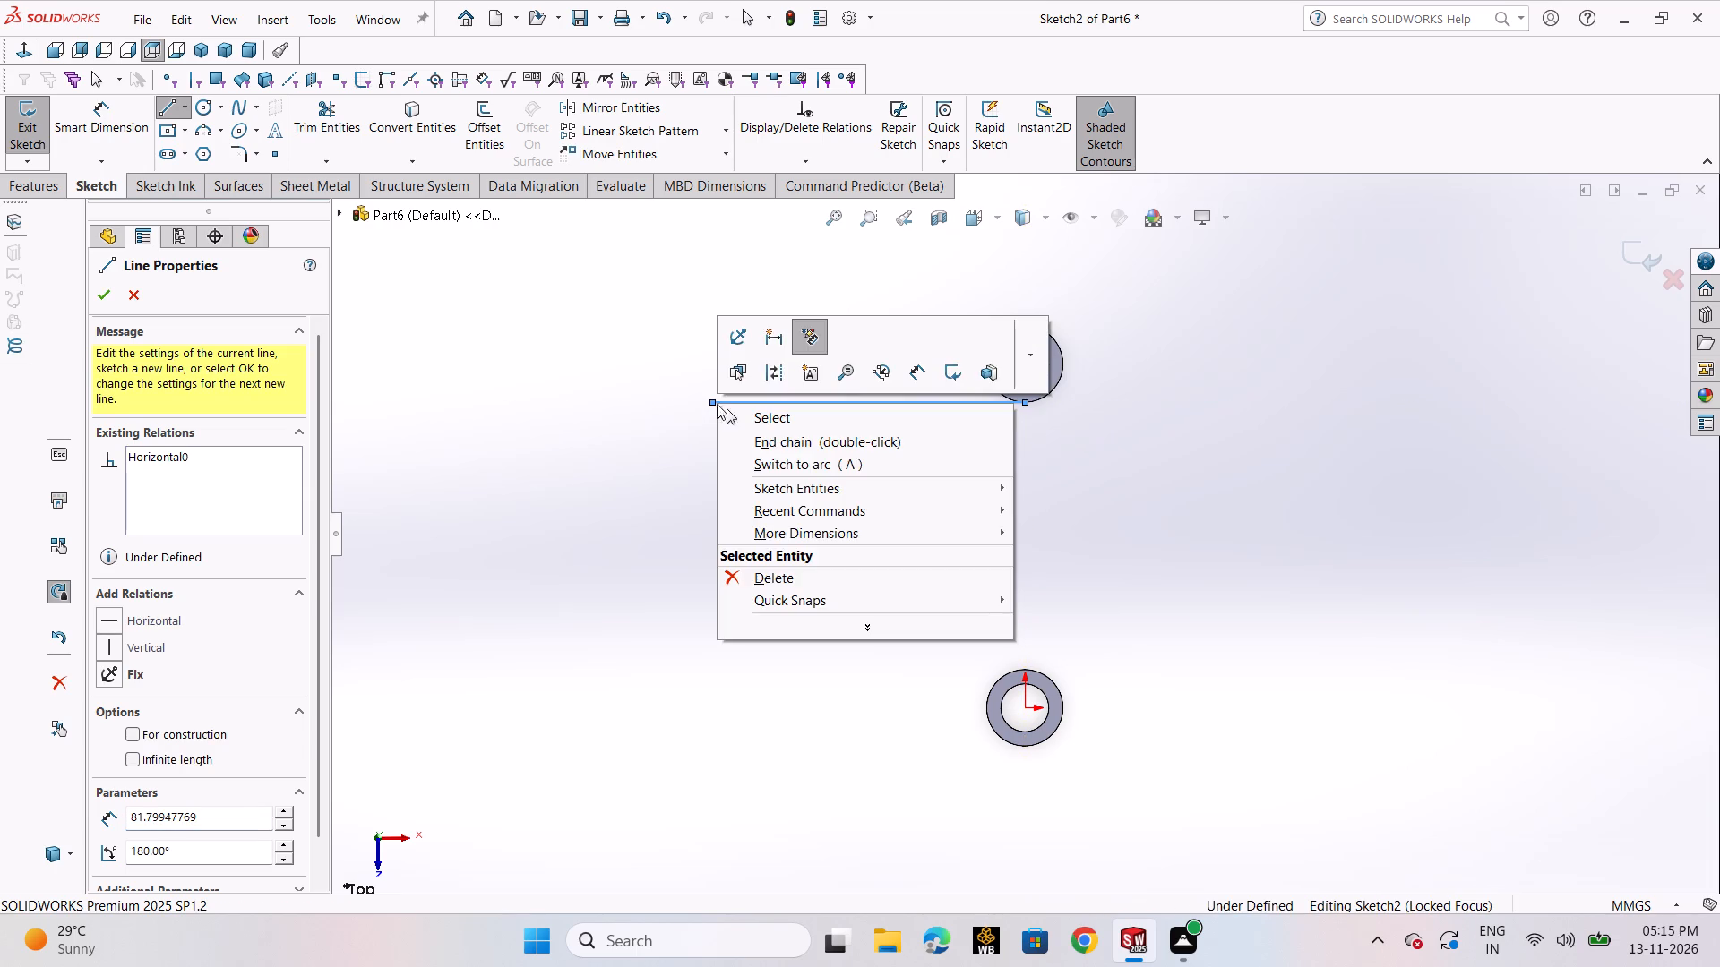
left_click(742, 418)
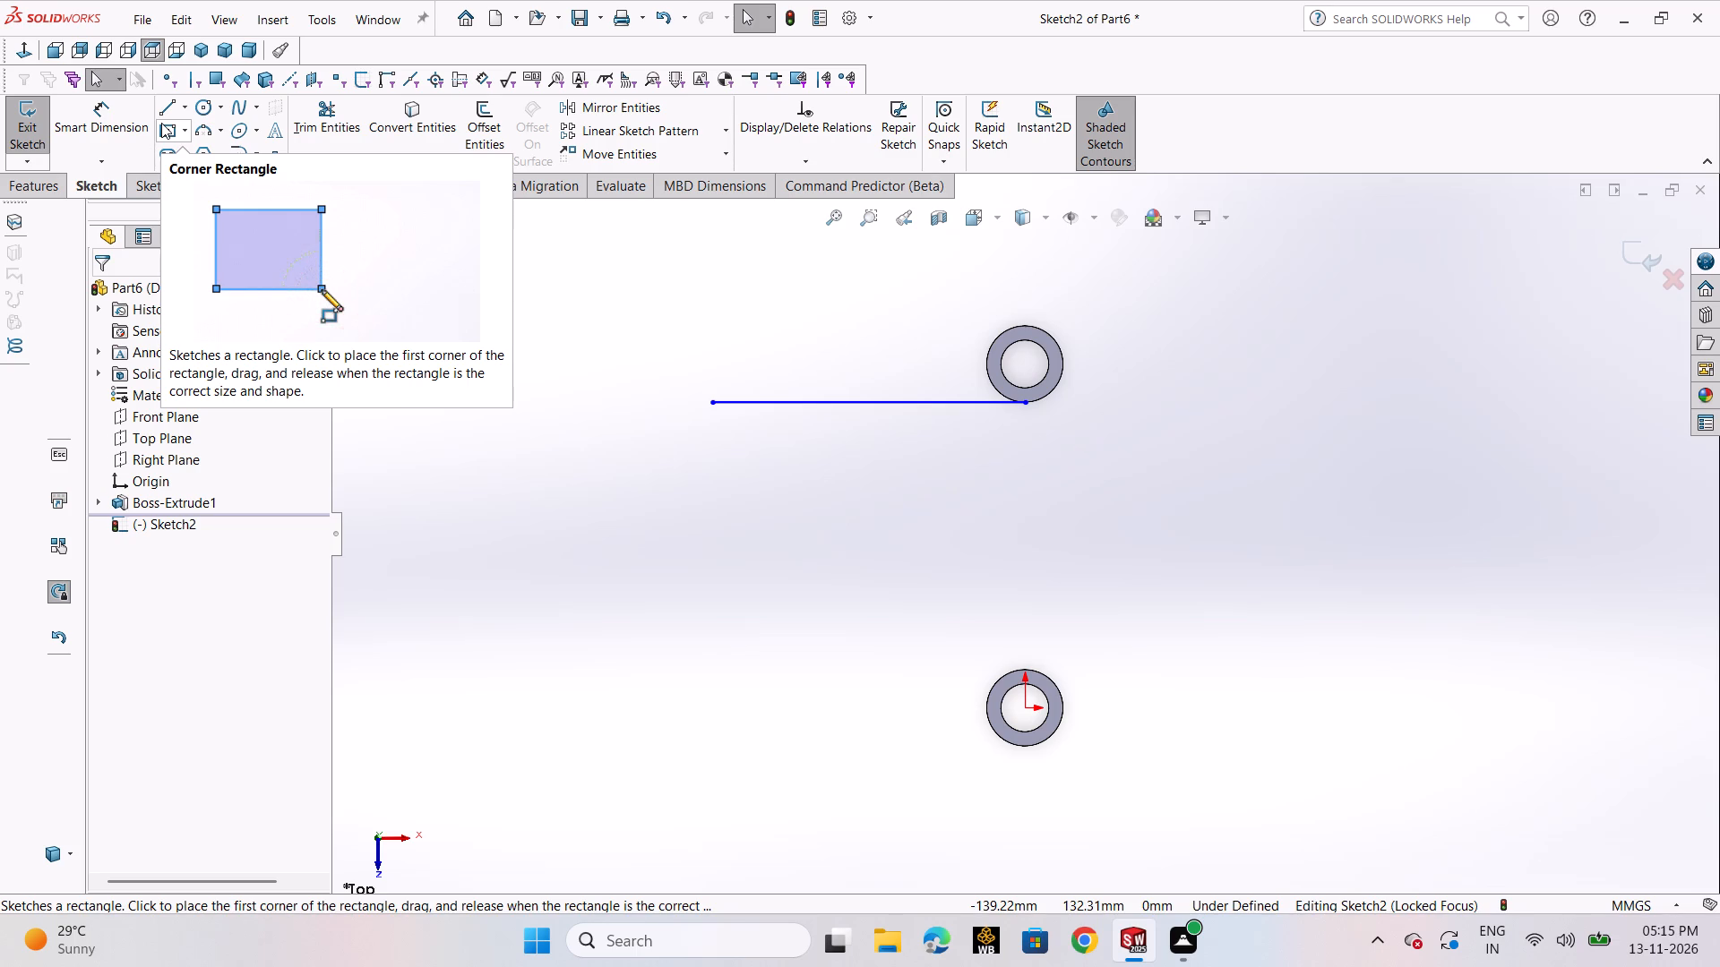
Sketch a circle of about 13.4 mm radius between the two rings' heights, to the left of them and below the line.
left_click(200, 116)
left_click(214, 133)
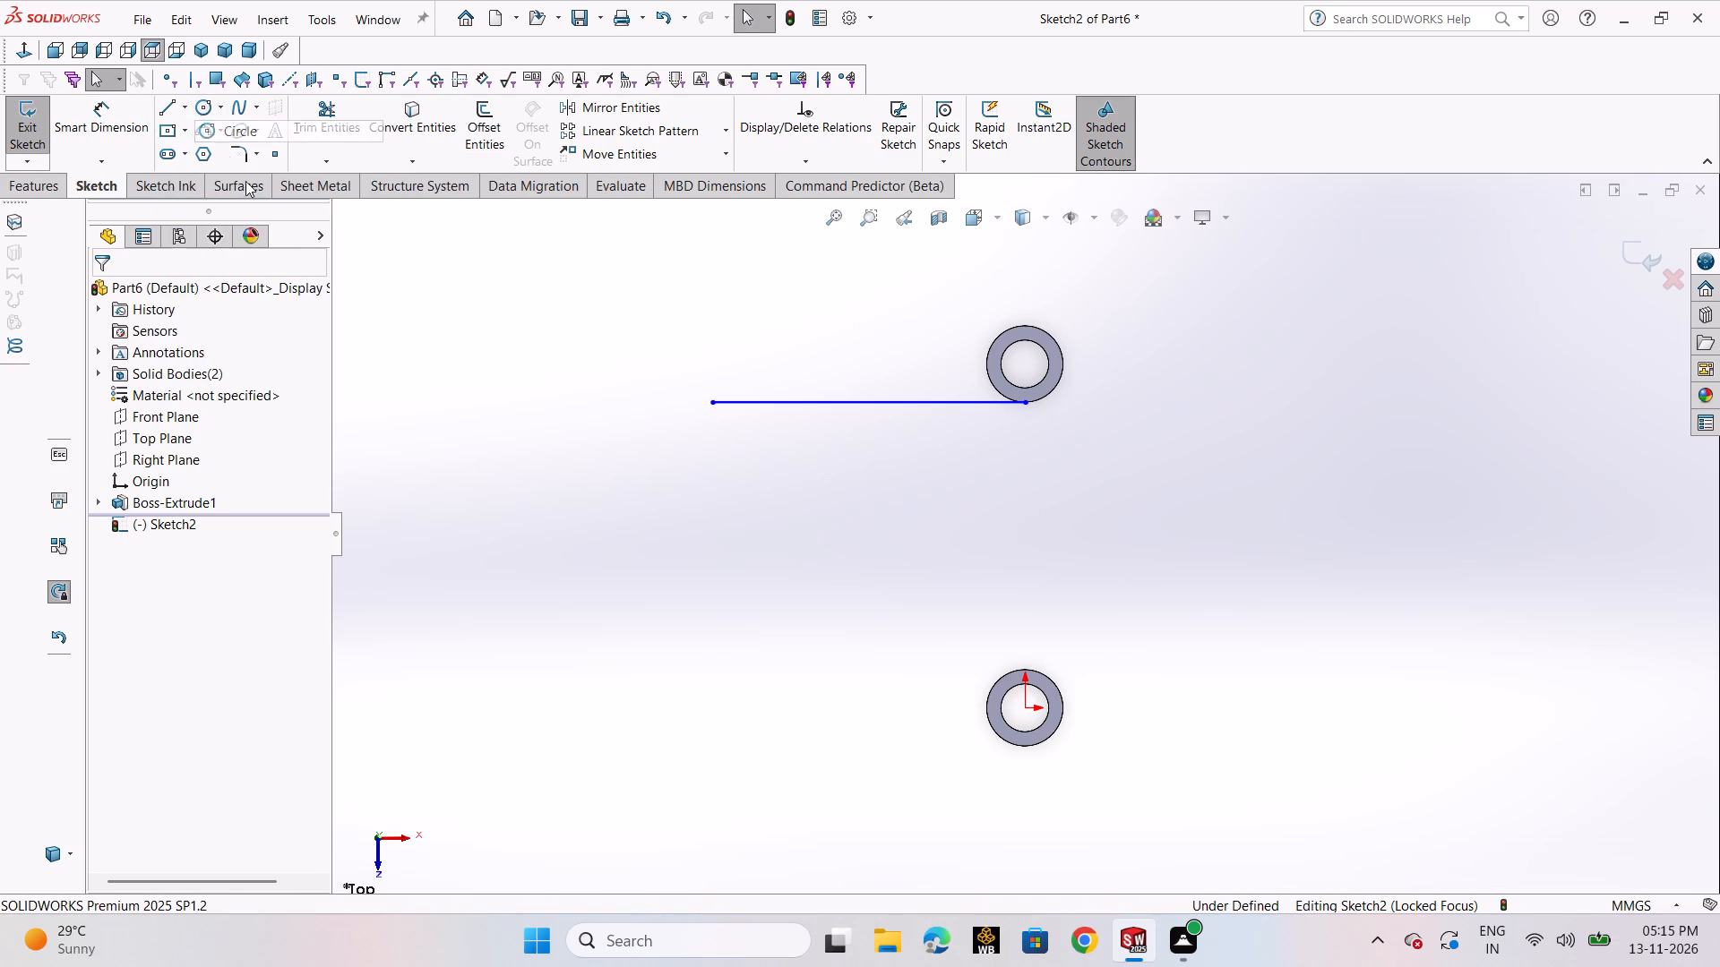
left_click(786, 529)
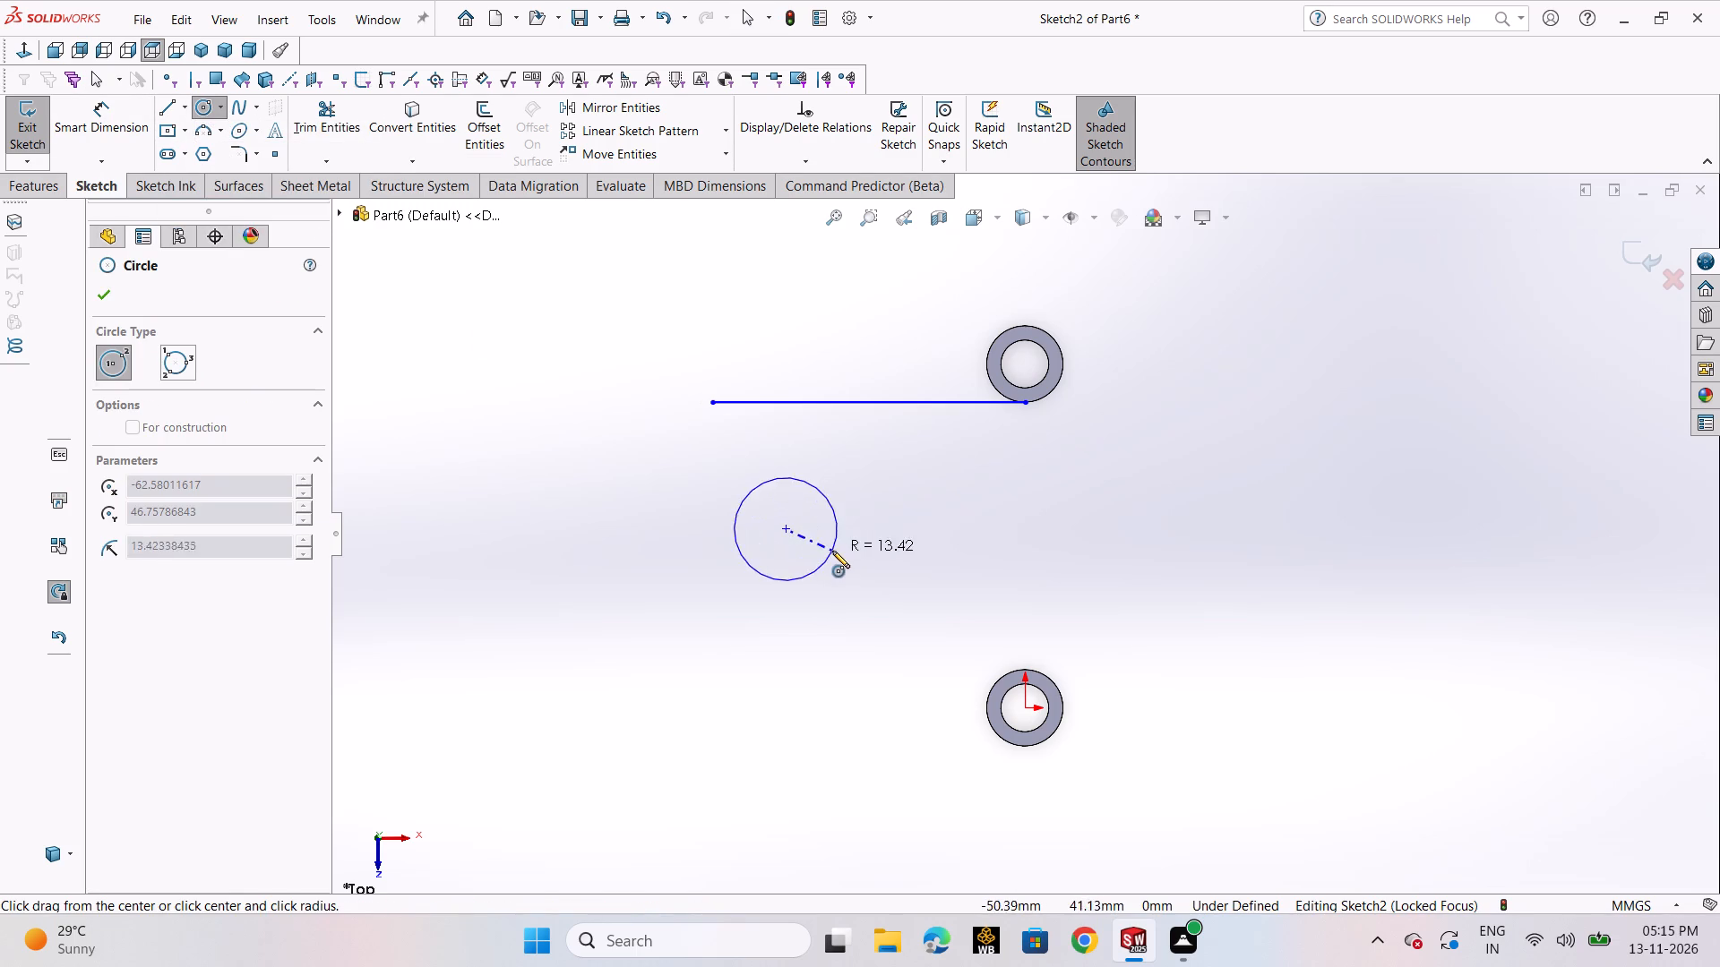
left_click(832, 551)
right_click(832, 551)
left_click(872, 572)
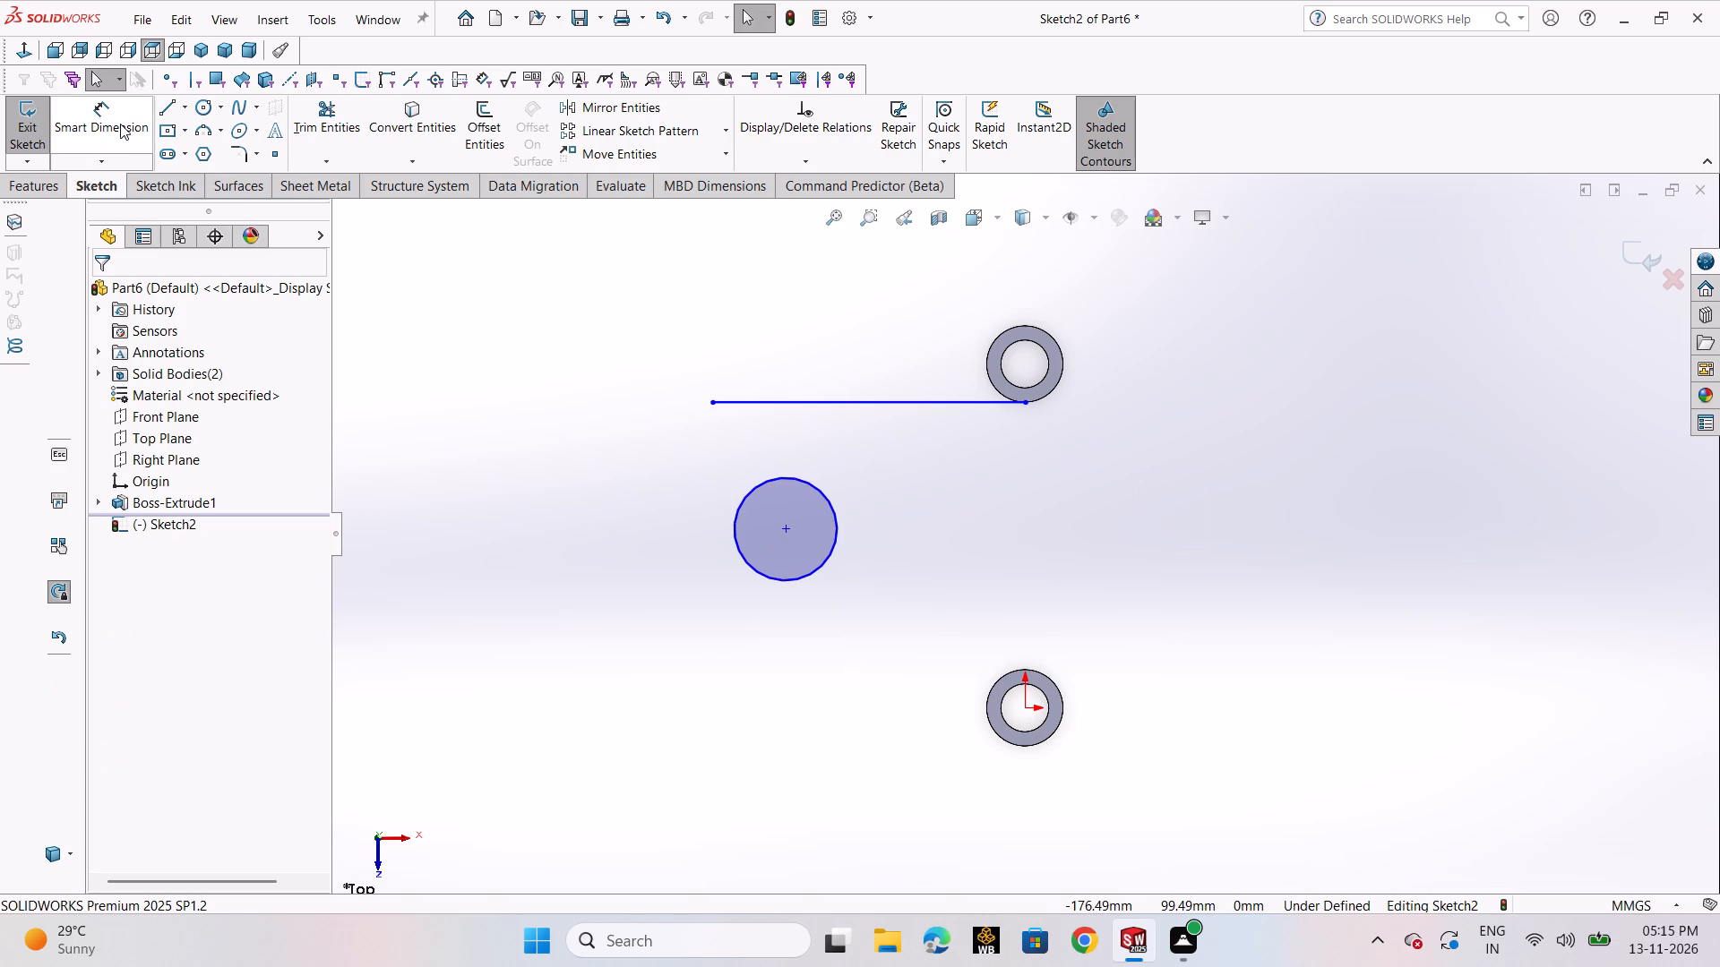
Dimension the horizontal distance from the circle's centre to the origin as 40 mm.
left_click(120, 124)
left_click(787, 527)
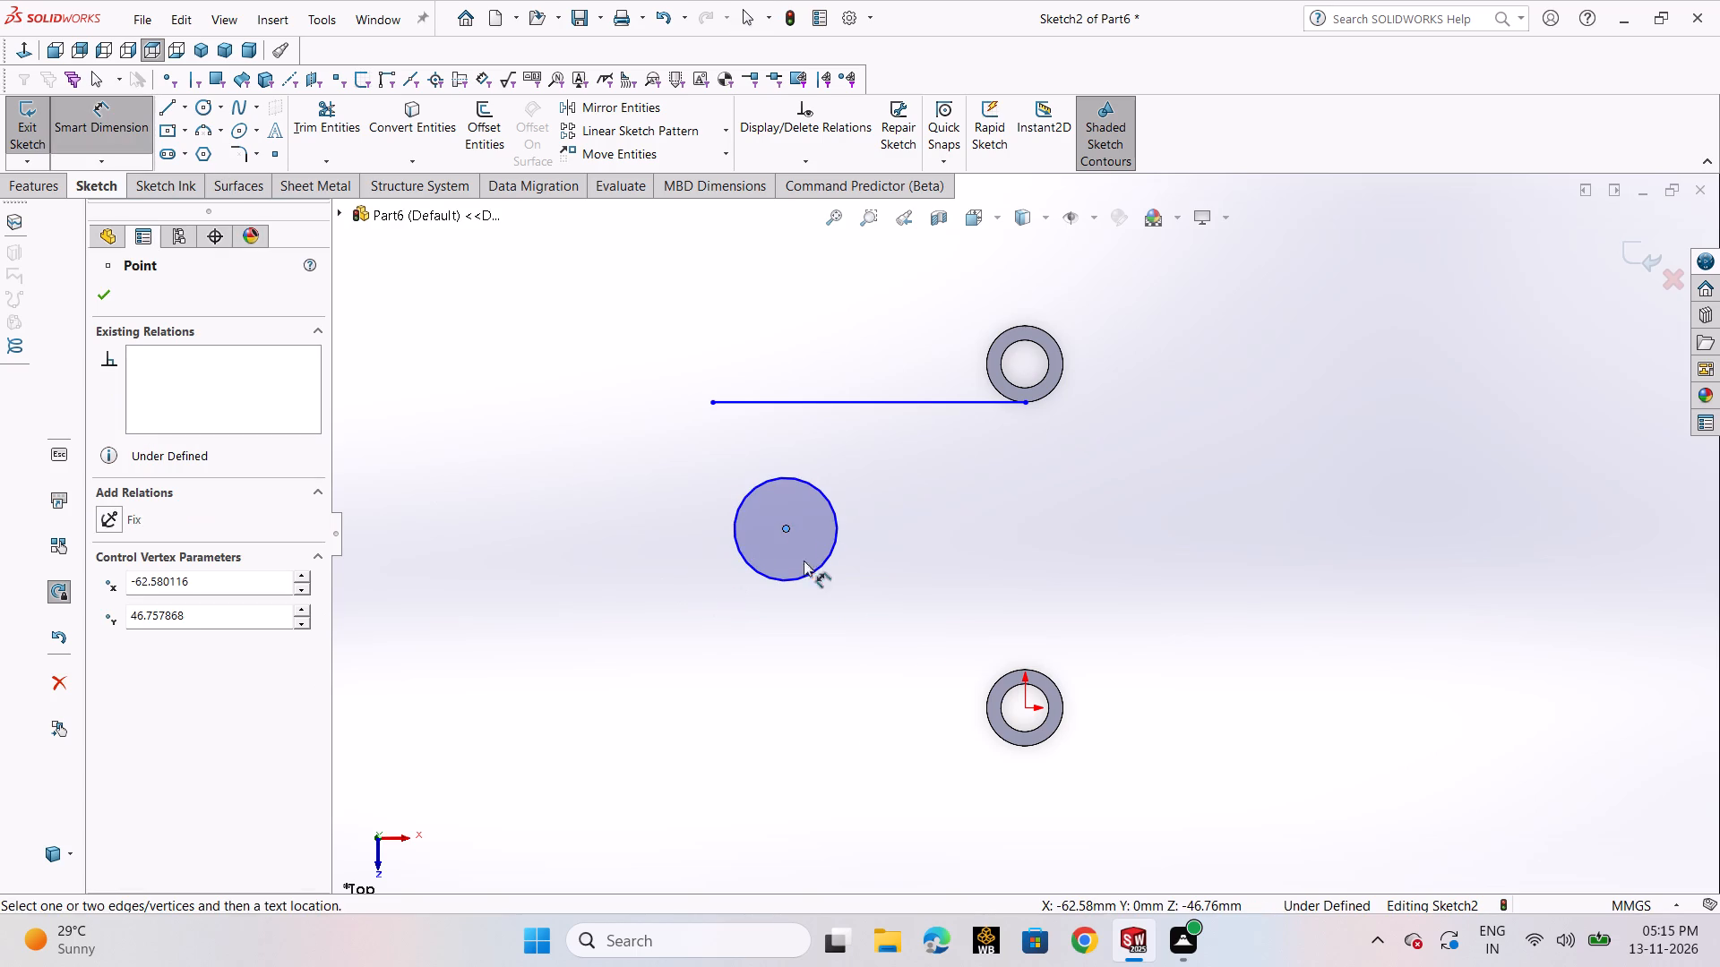
left_click(1028, 705)
left_click(998, 506)
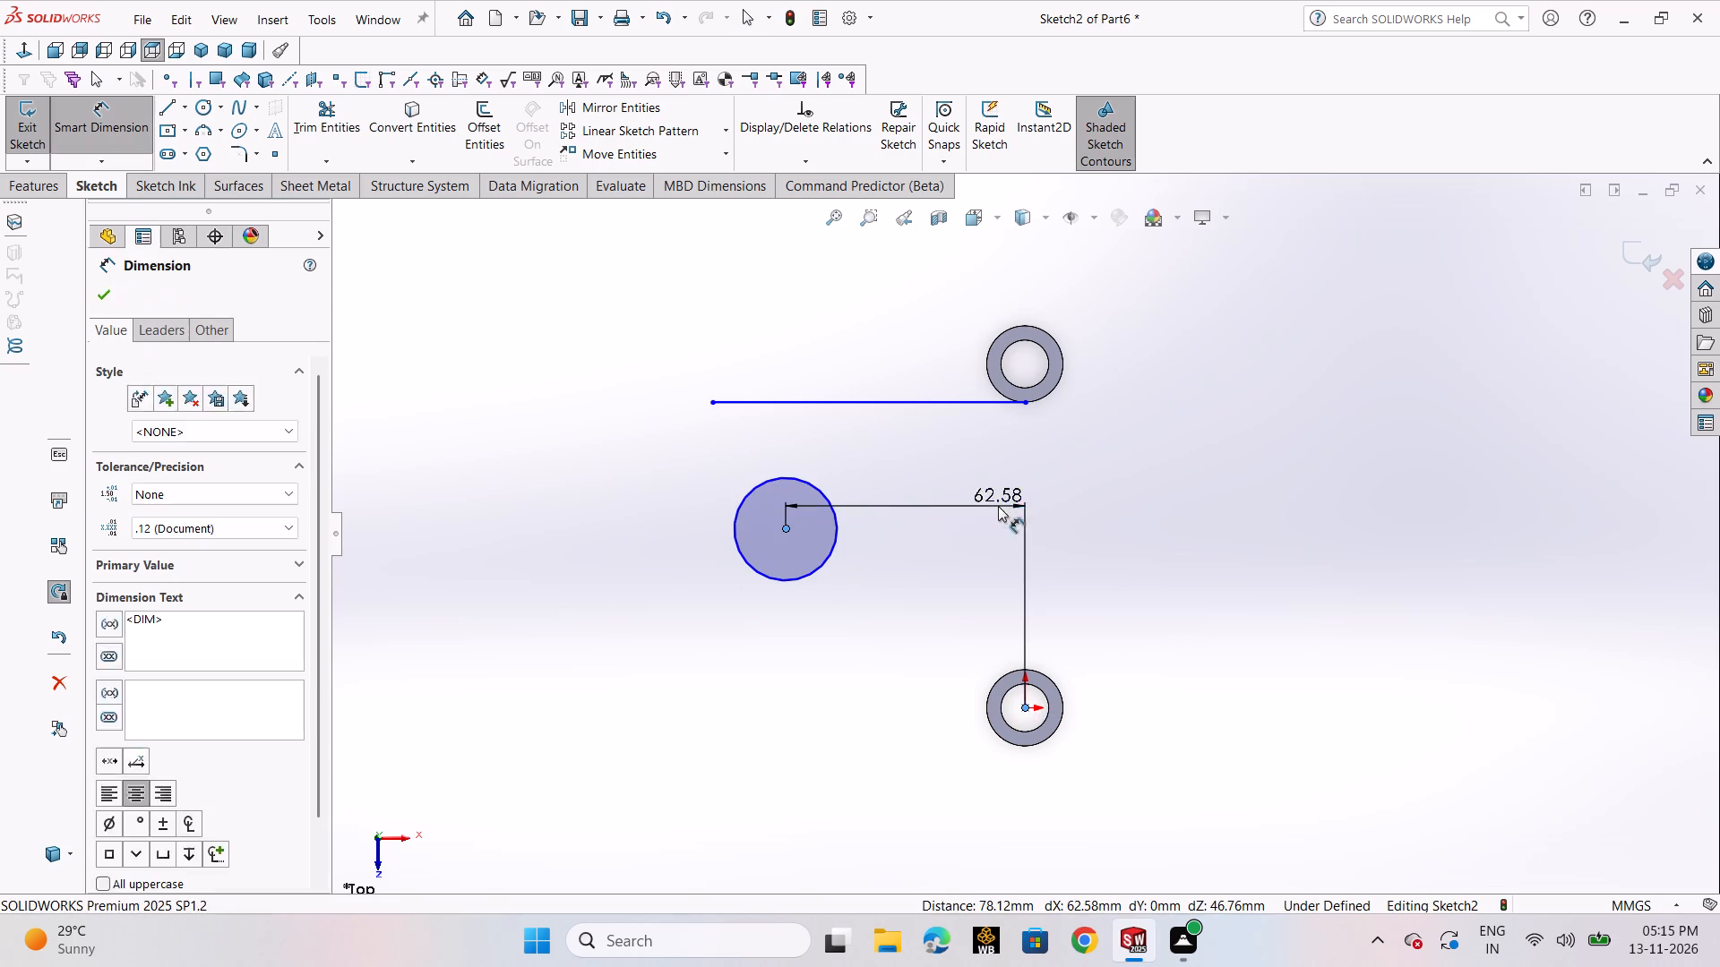
type("40")
key("Return")
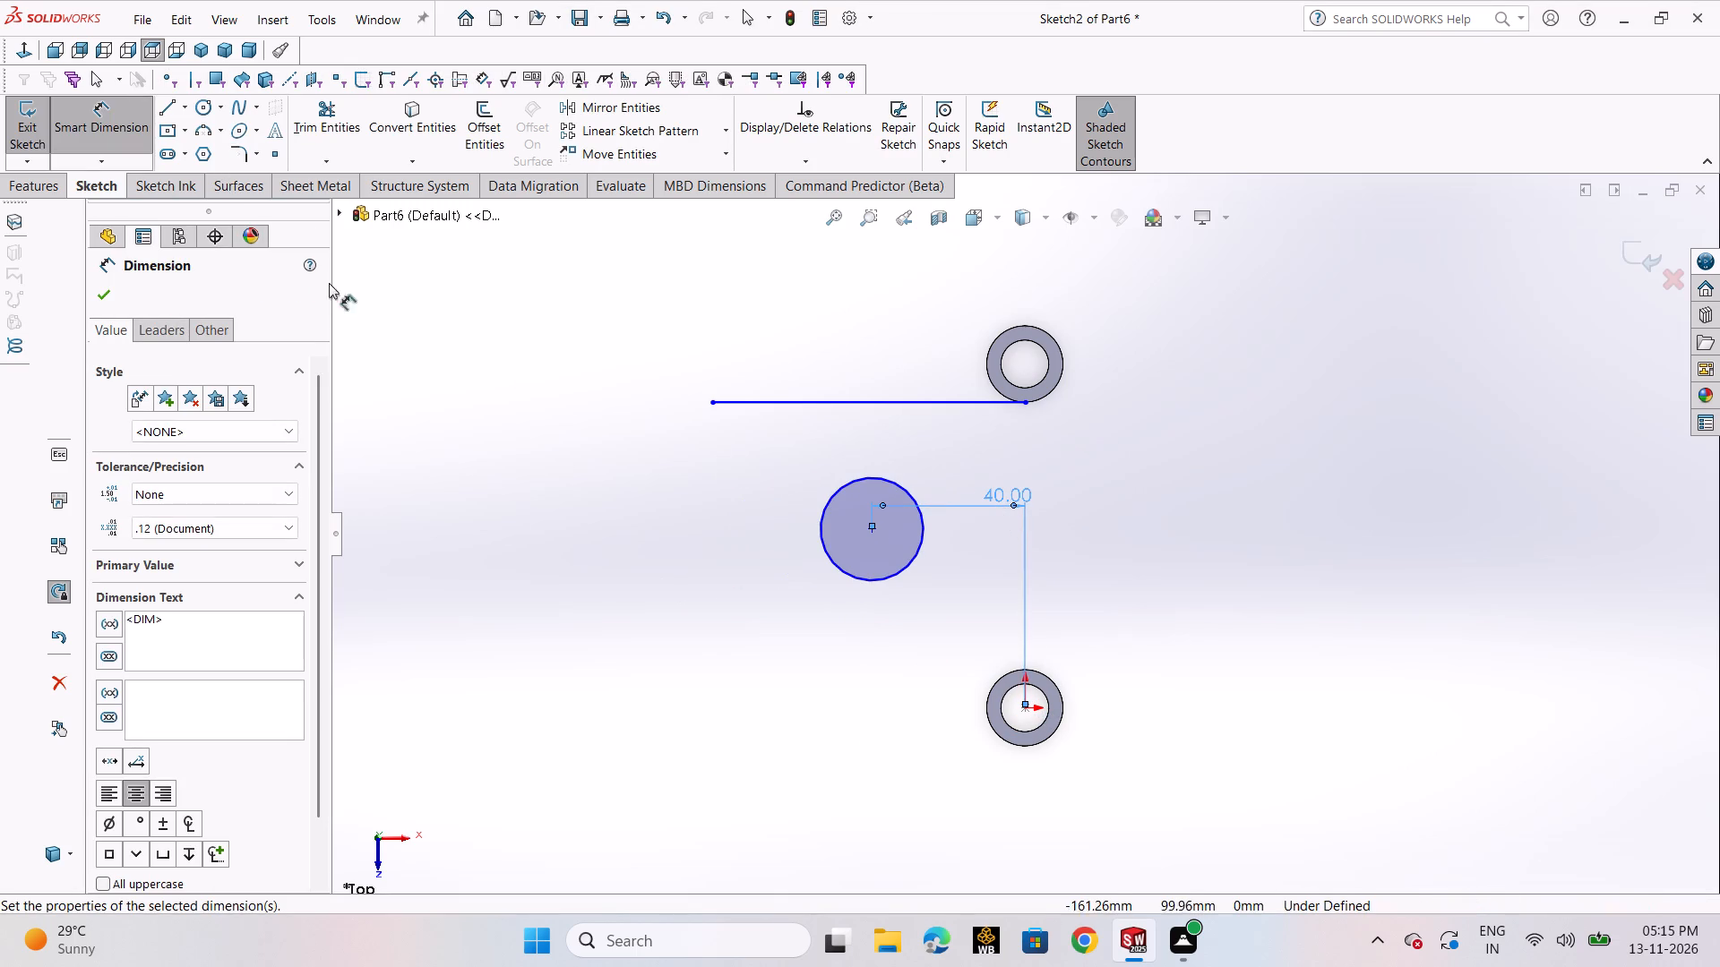
Dimension the circle with a diameter of 70 mm.
left_click(858, 580)
left_click(723, 630)
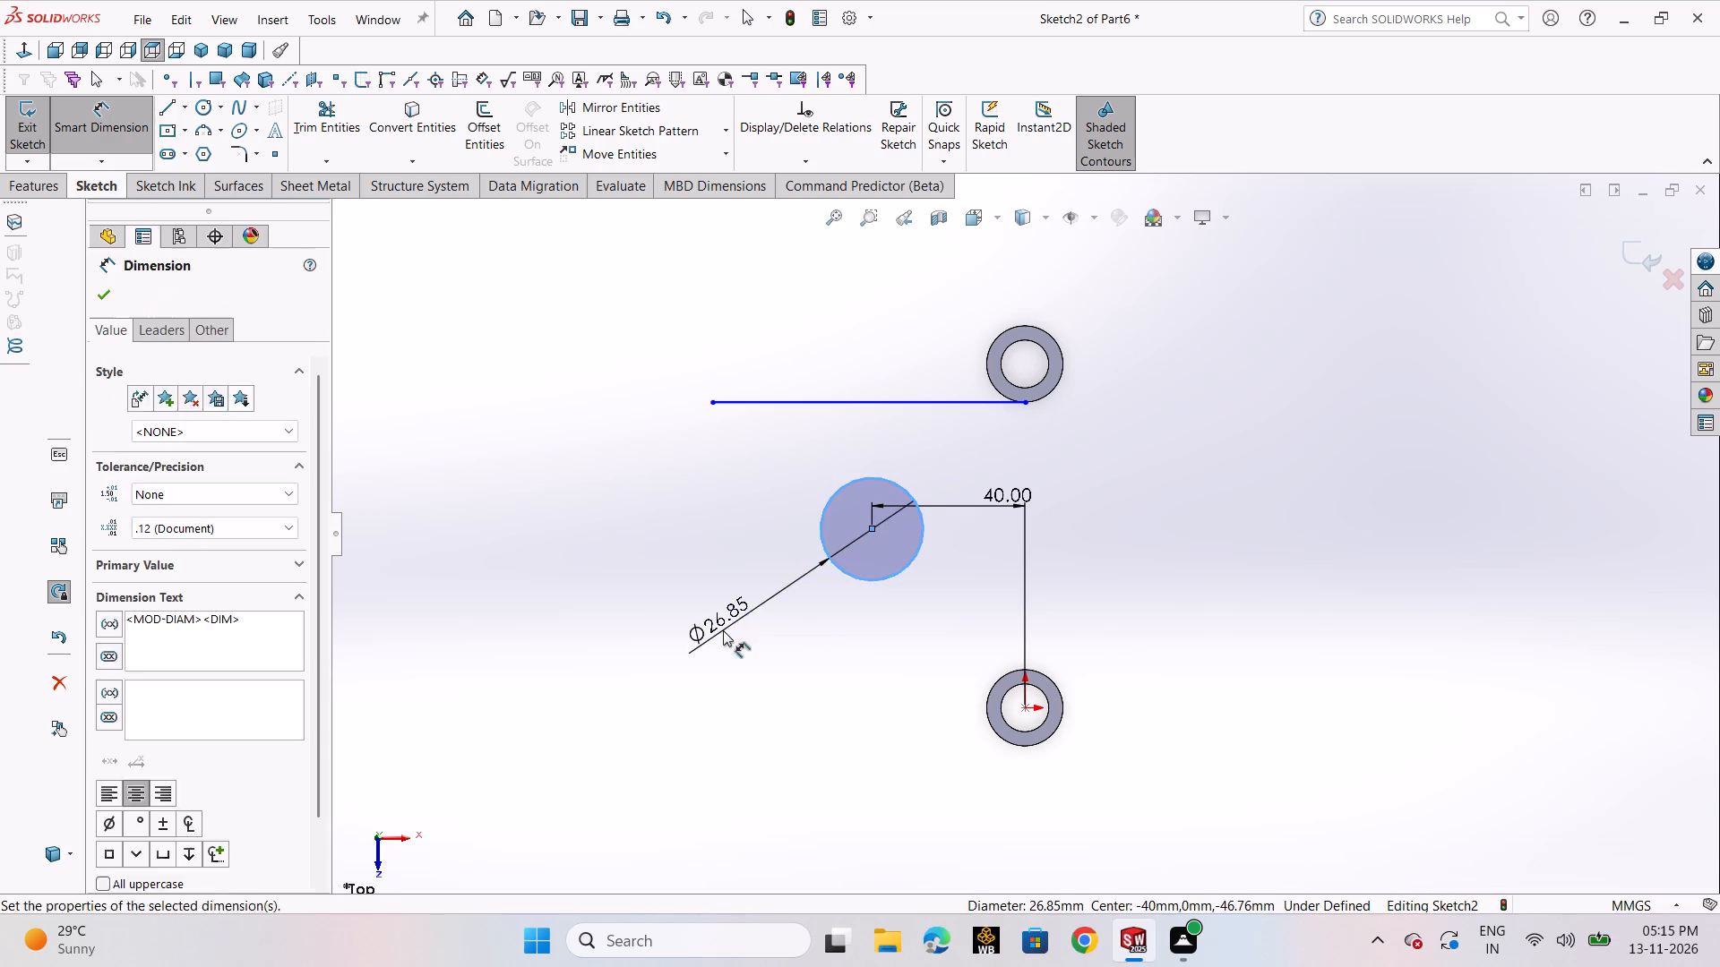
type("35")
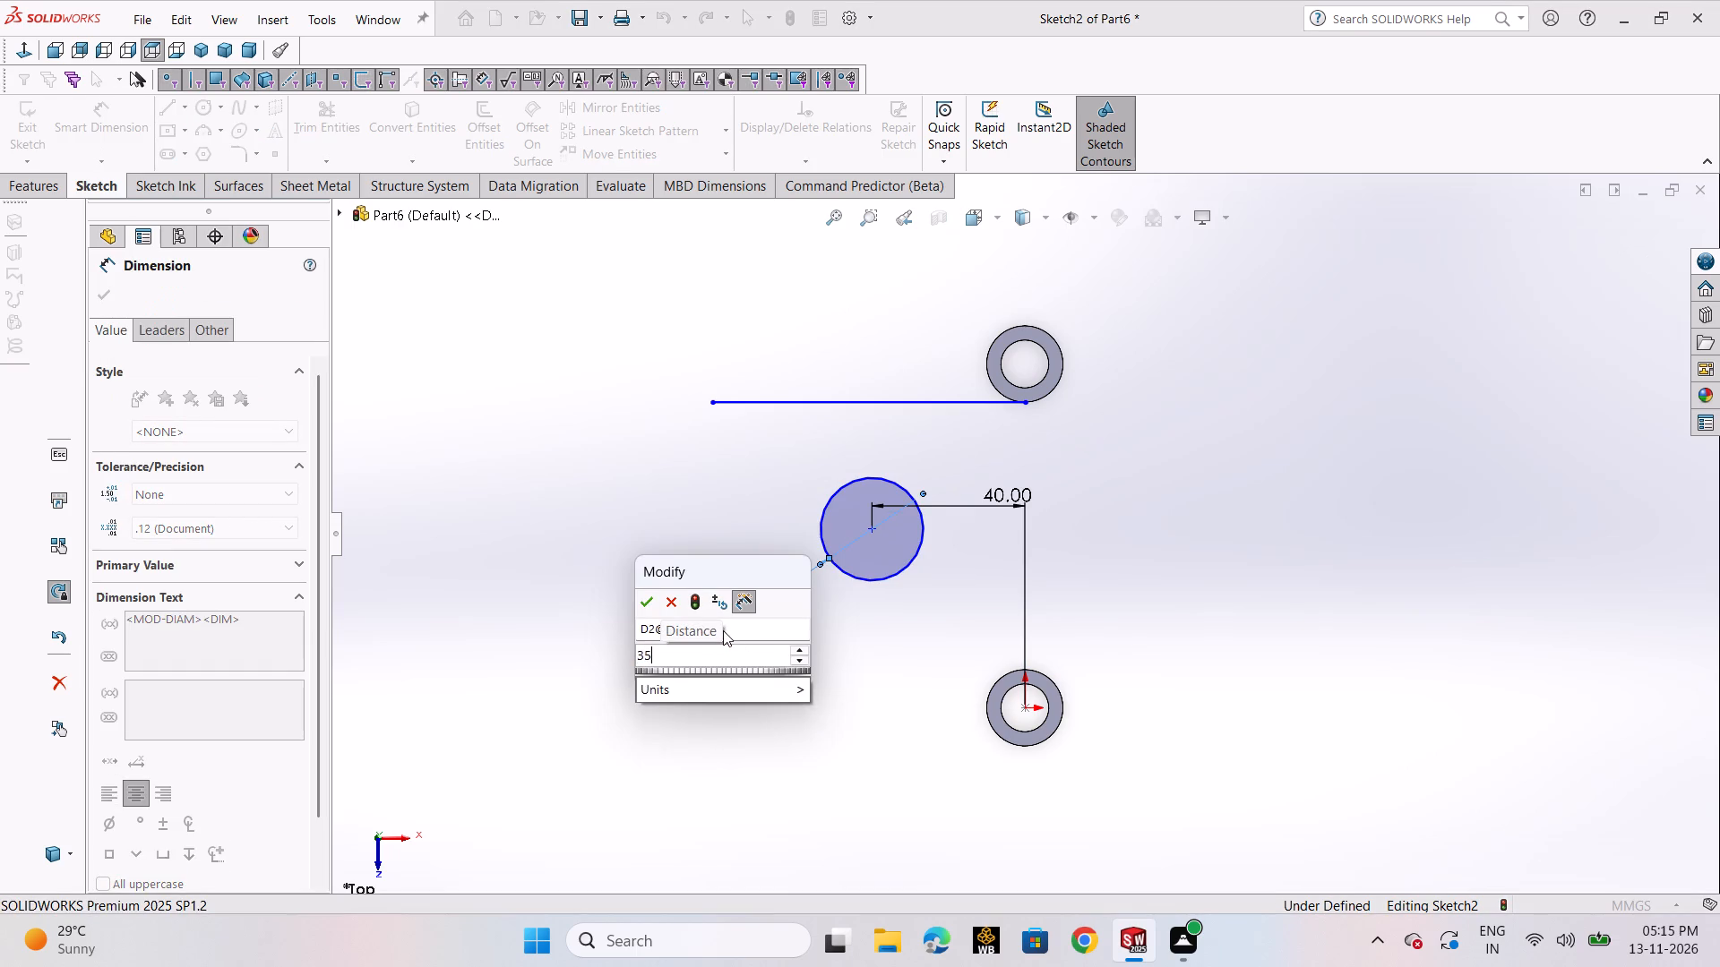
type("+35")
key("Return")
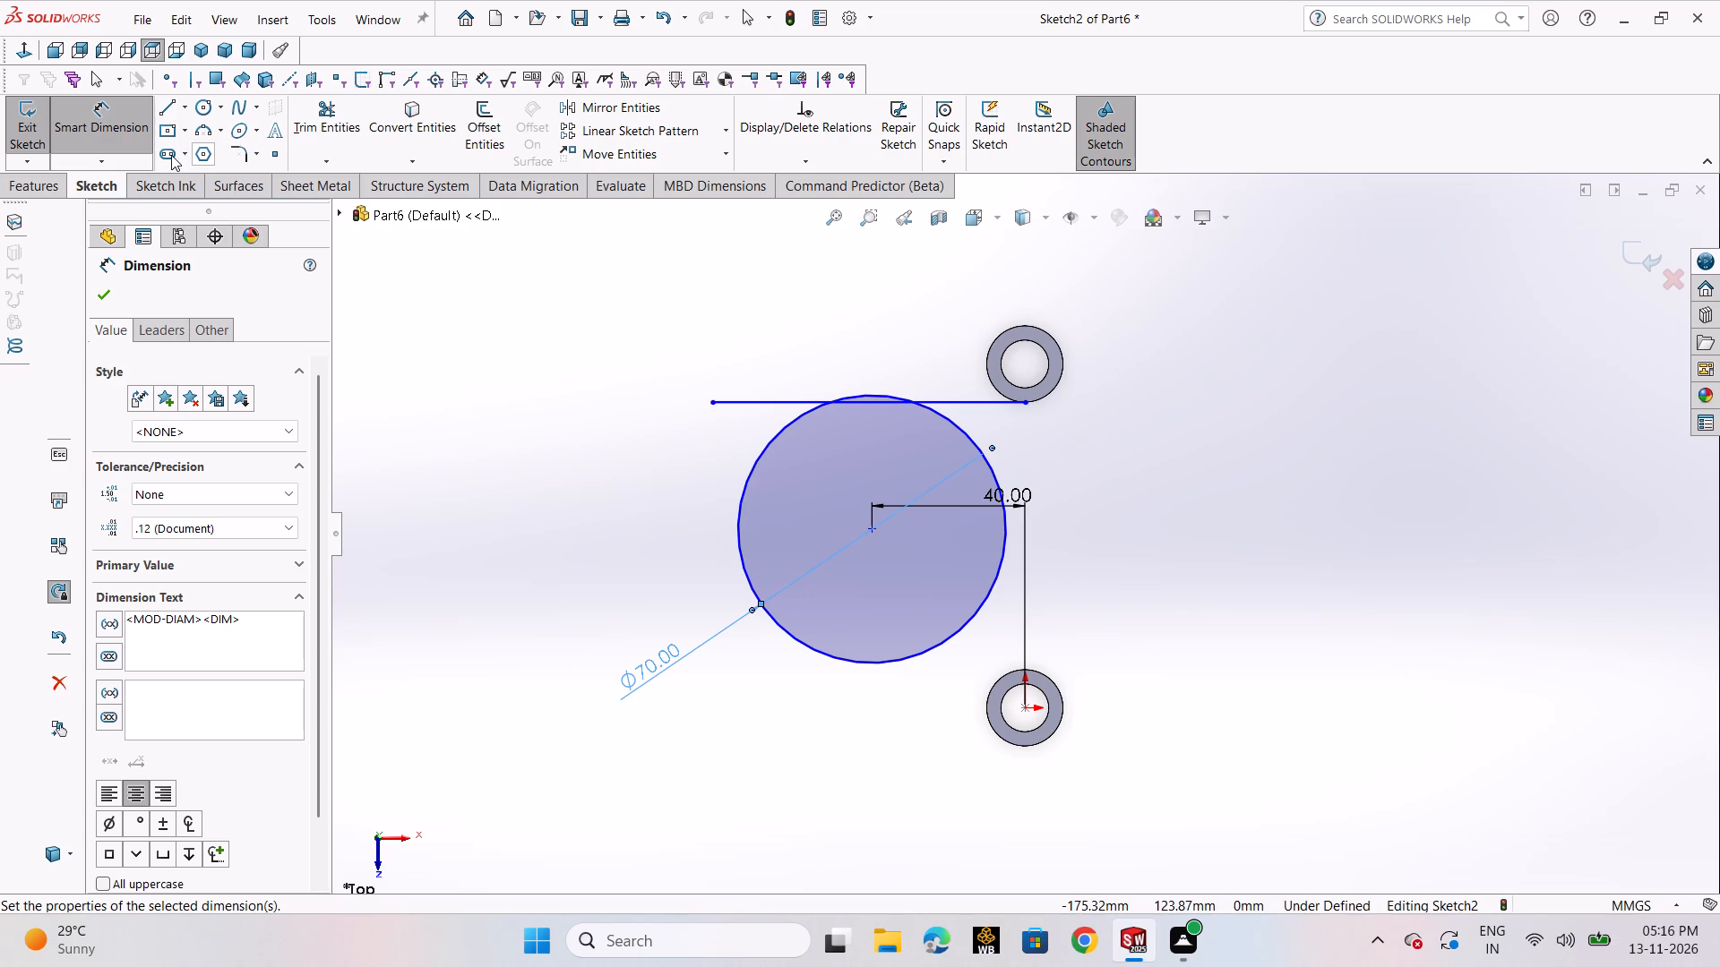
Dimension the vertical distance from the circle's centre to the origin as 45 mm.
left_click(870, 531)
left_click(1021, 708)
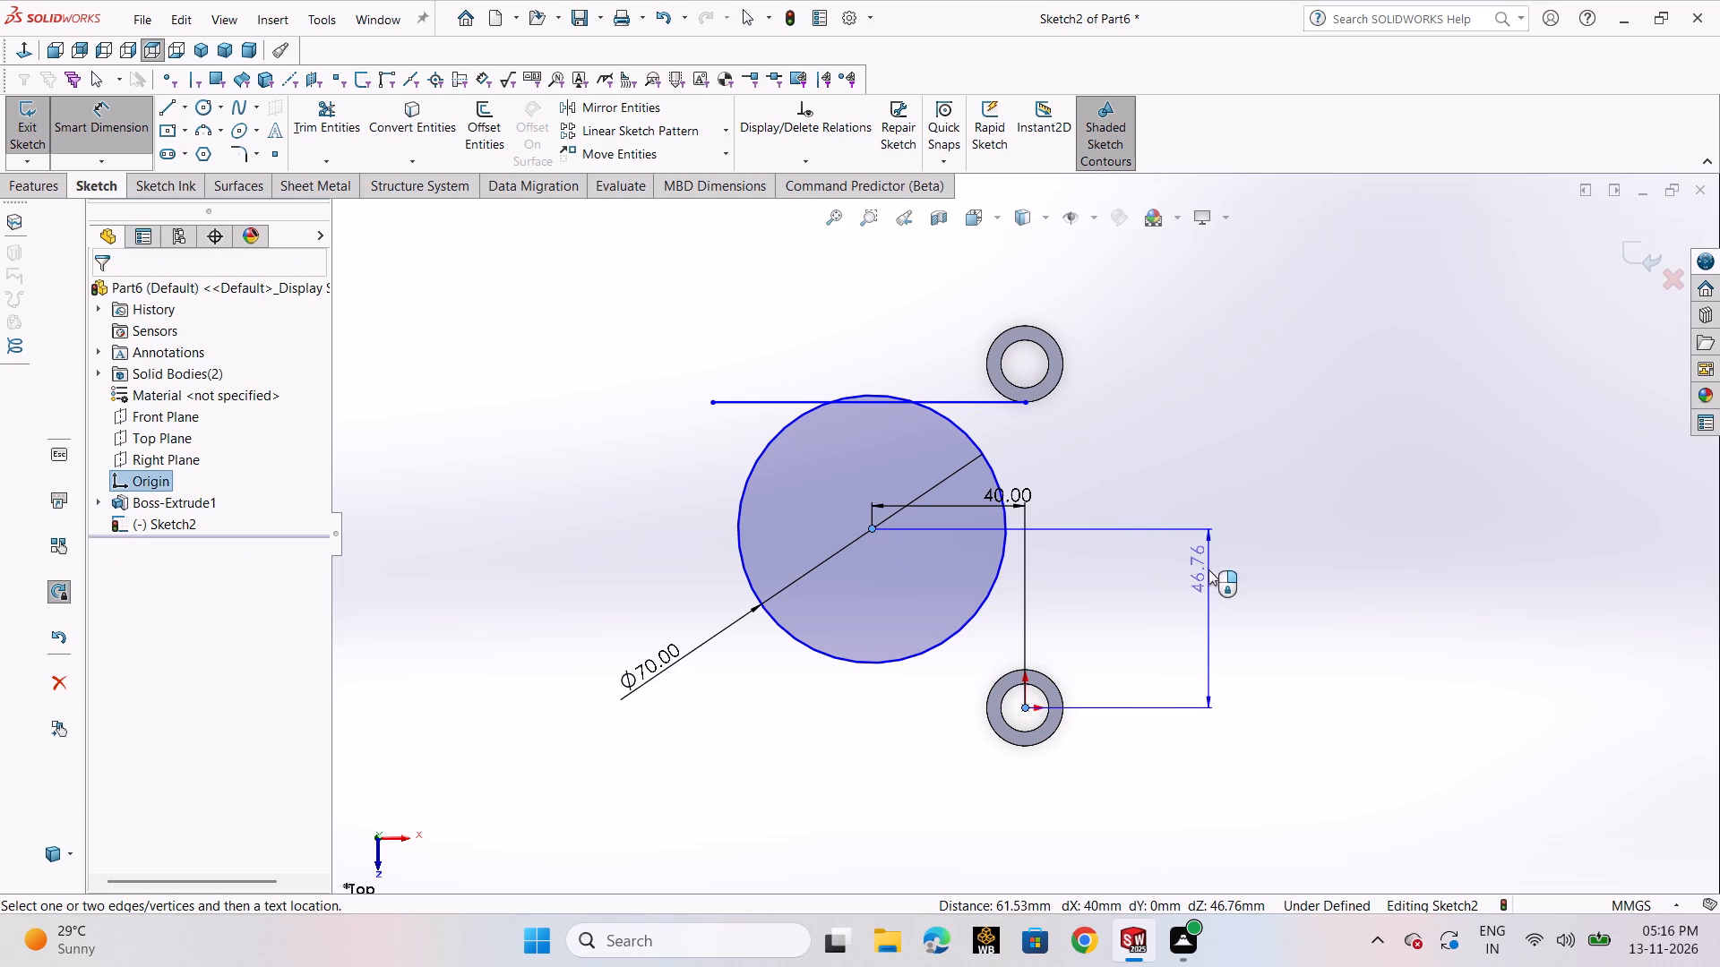
left_click(1208, 569)
key("7")
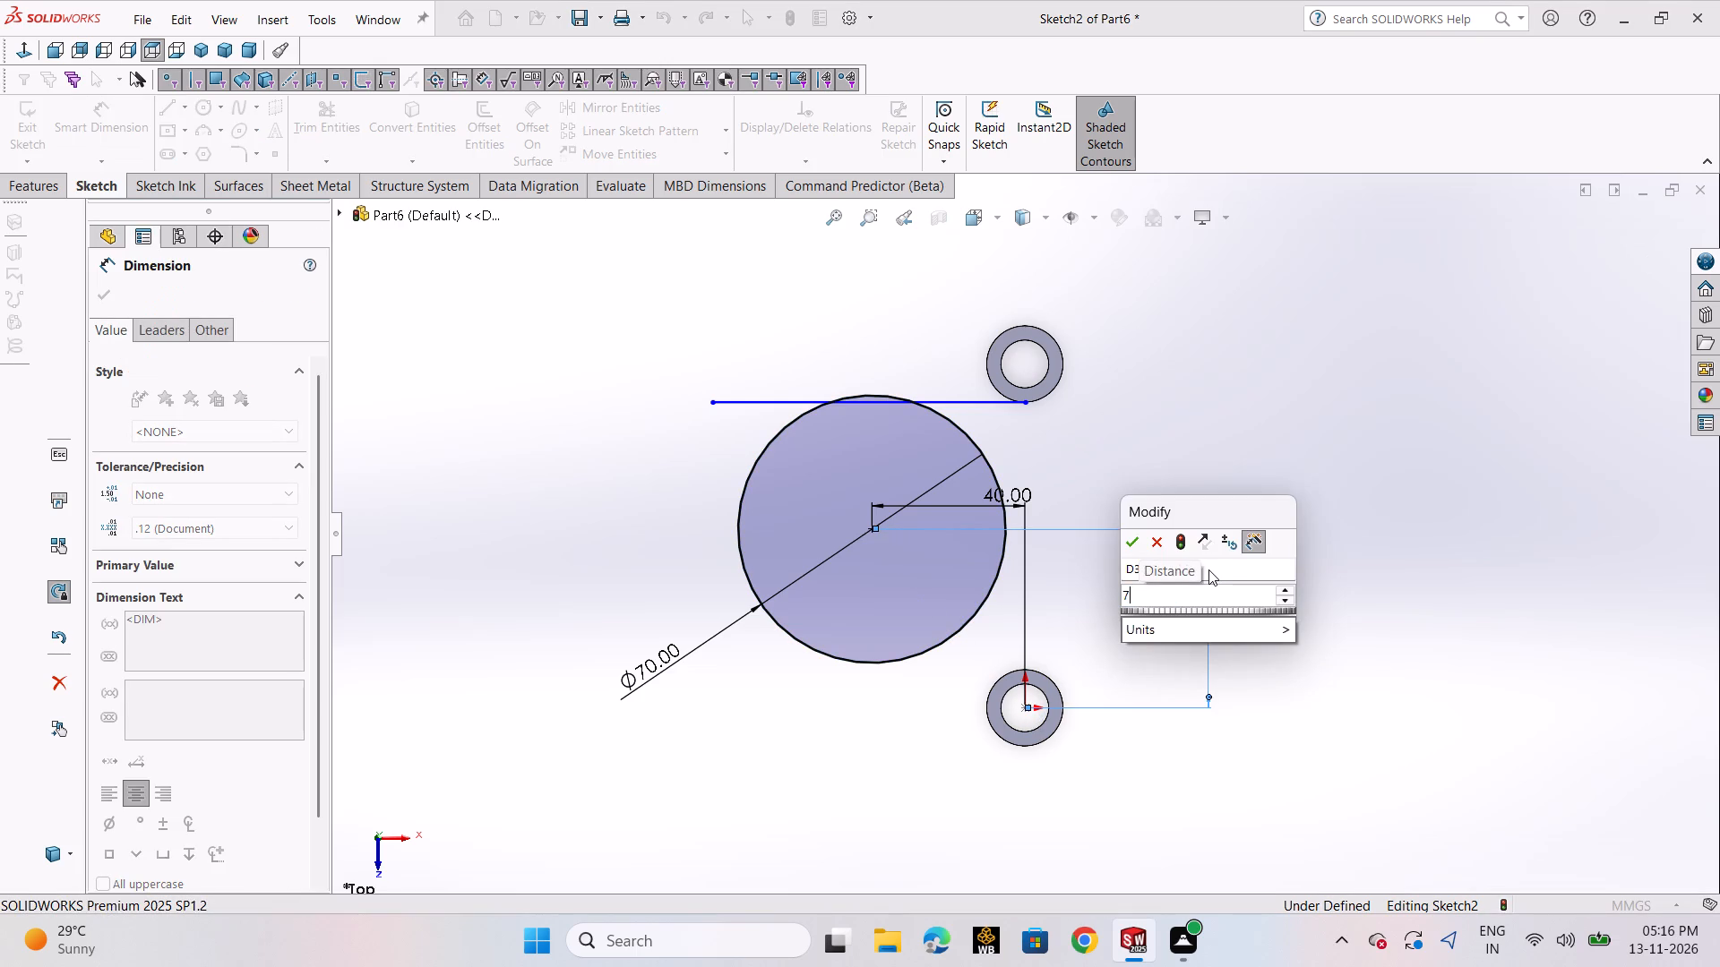
key("0")
key("slash")
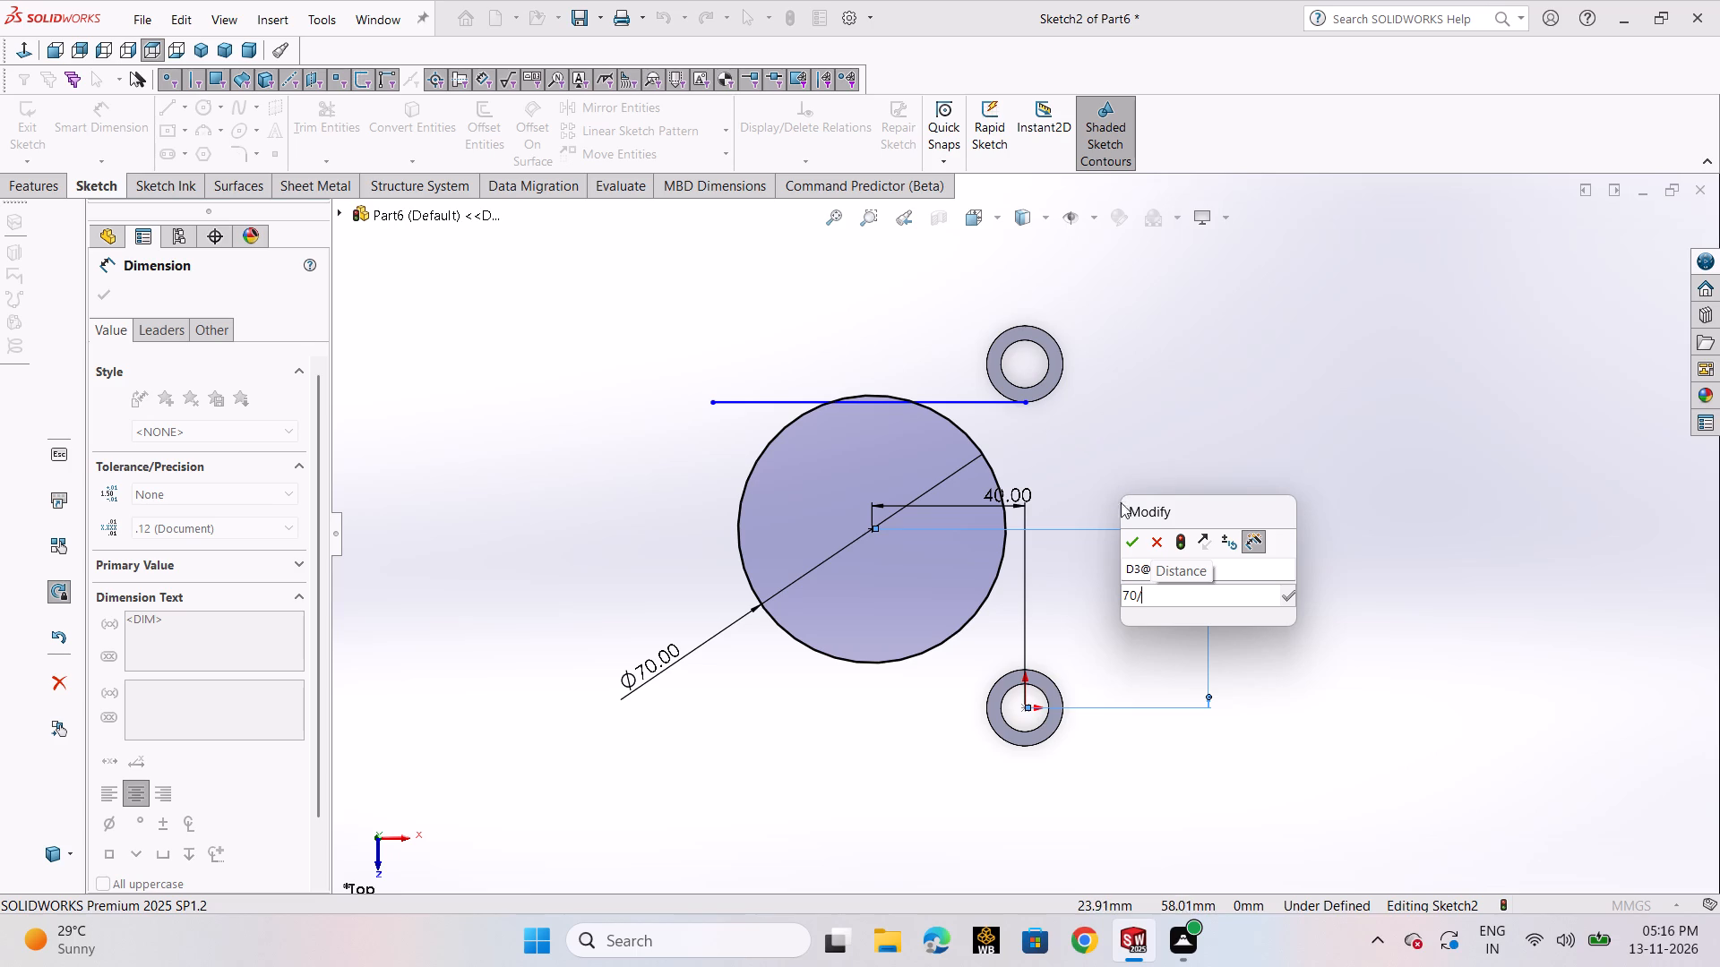
key("BackSpace")
key("BackSpace")
key("BackSpace")
key("BackSpace")
key("BackSpace")
key("BackSpace")
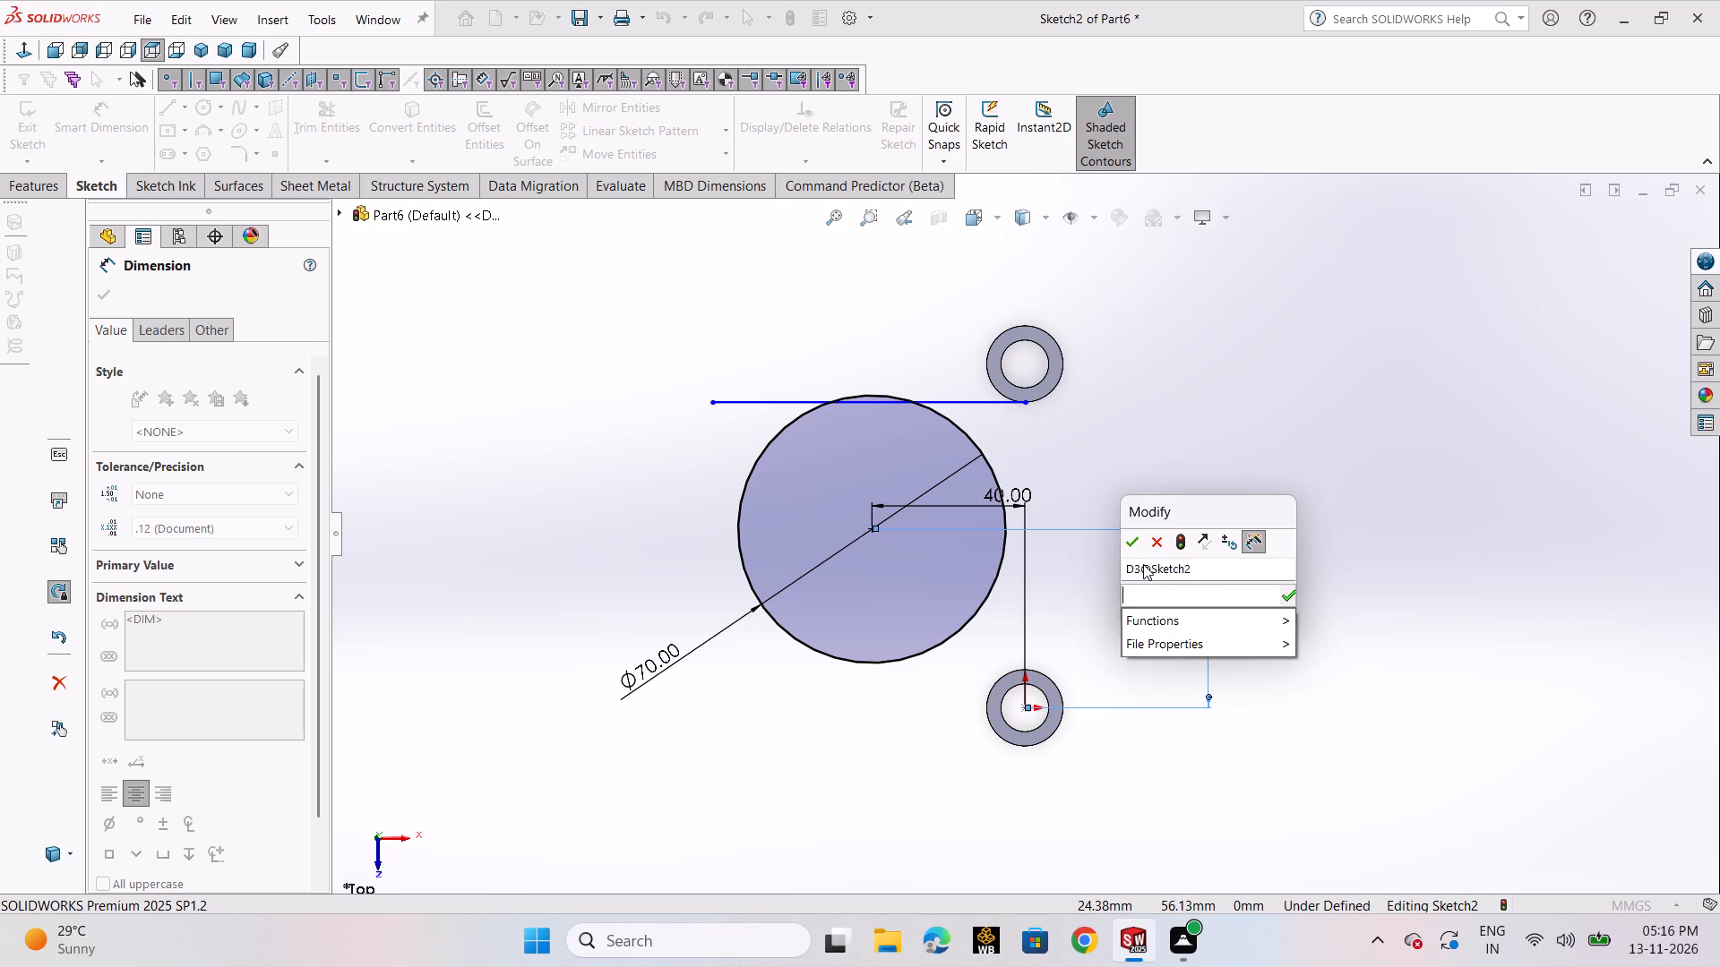
key("9")
type("0/")
key("2")
key("Return")
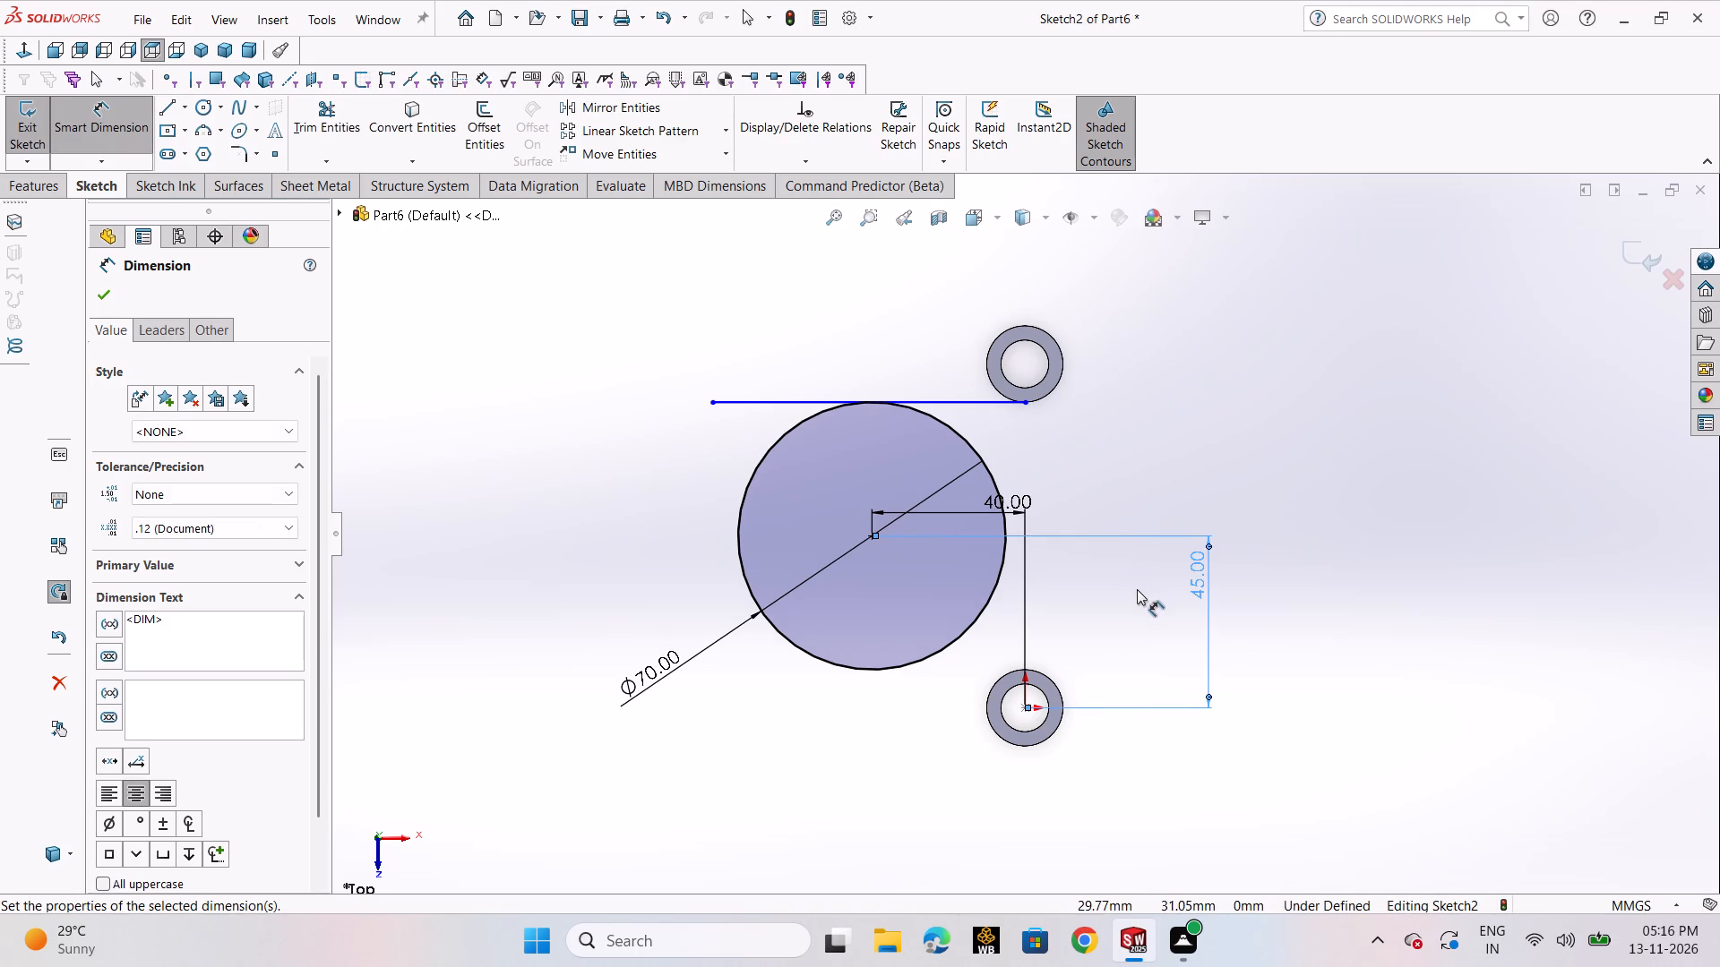
left_click(107, 298)
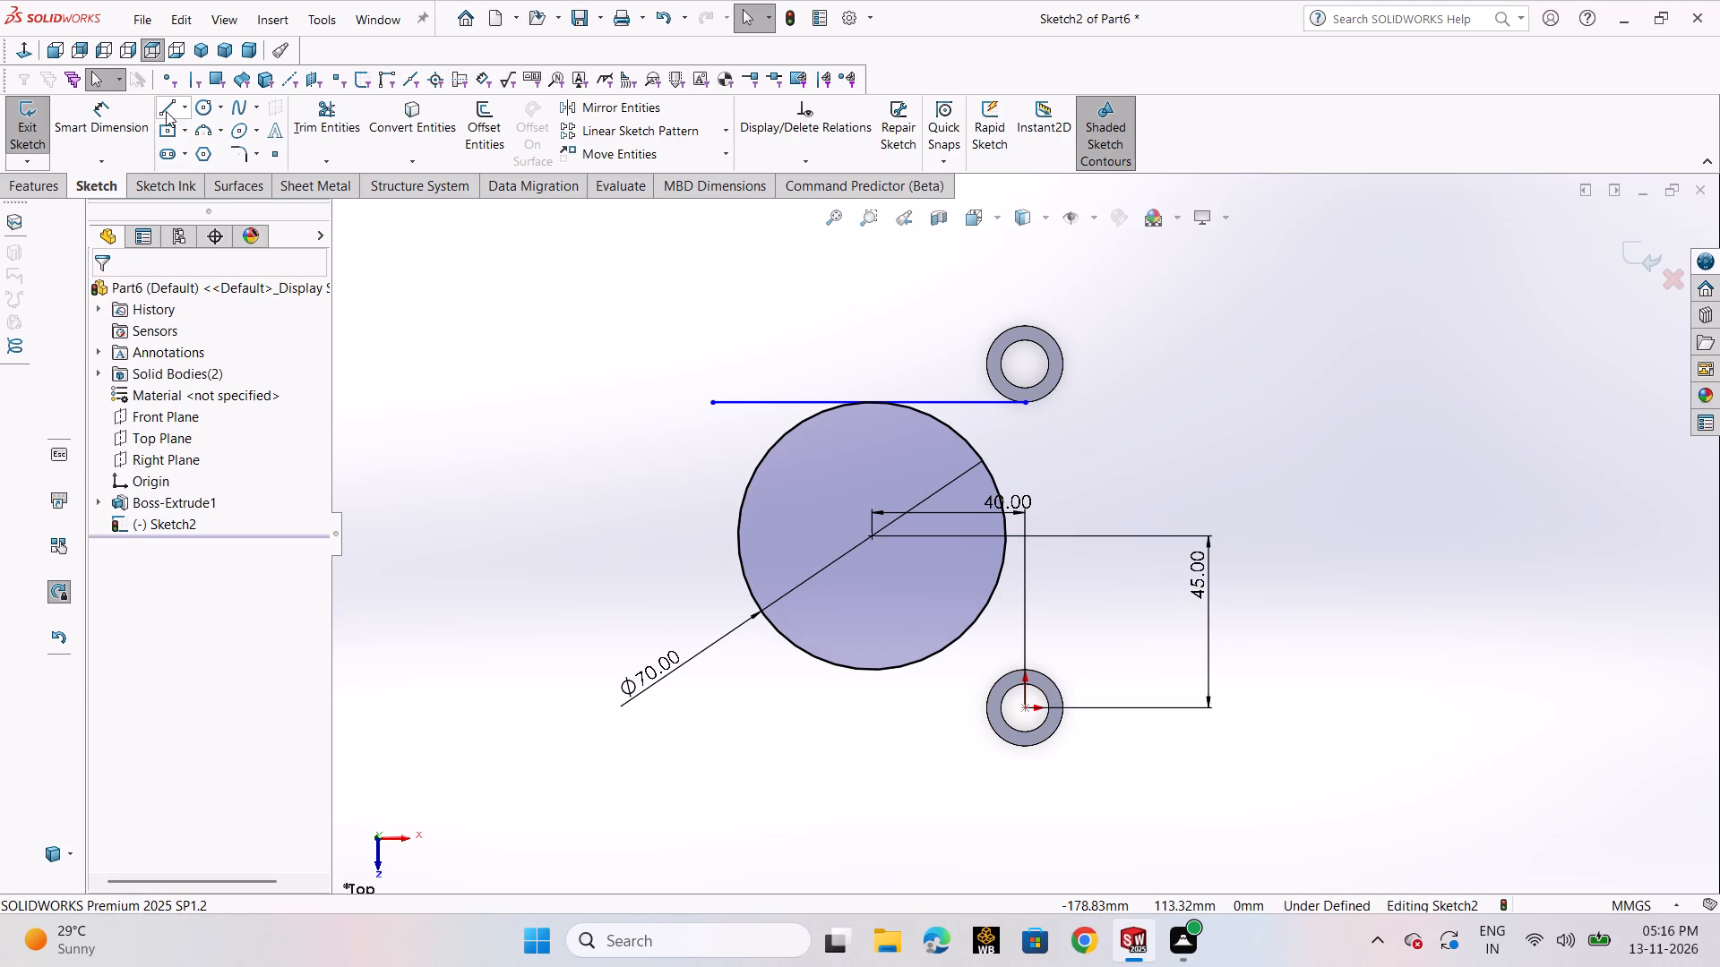
Draw a 40 mm horizontal line from the large circle's lowest point to the lower ring's uppermost point.
left_click(166, 102)
left_click(176, 133)
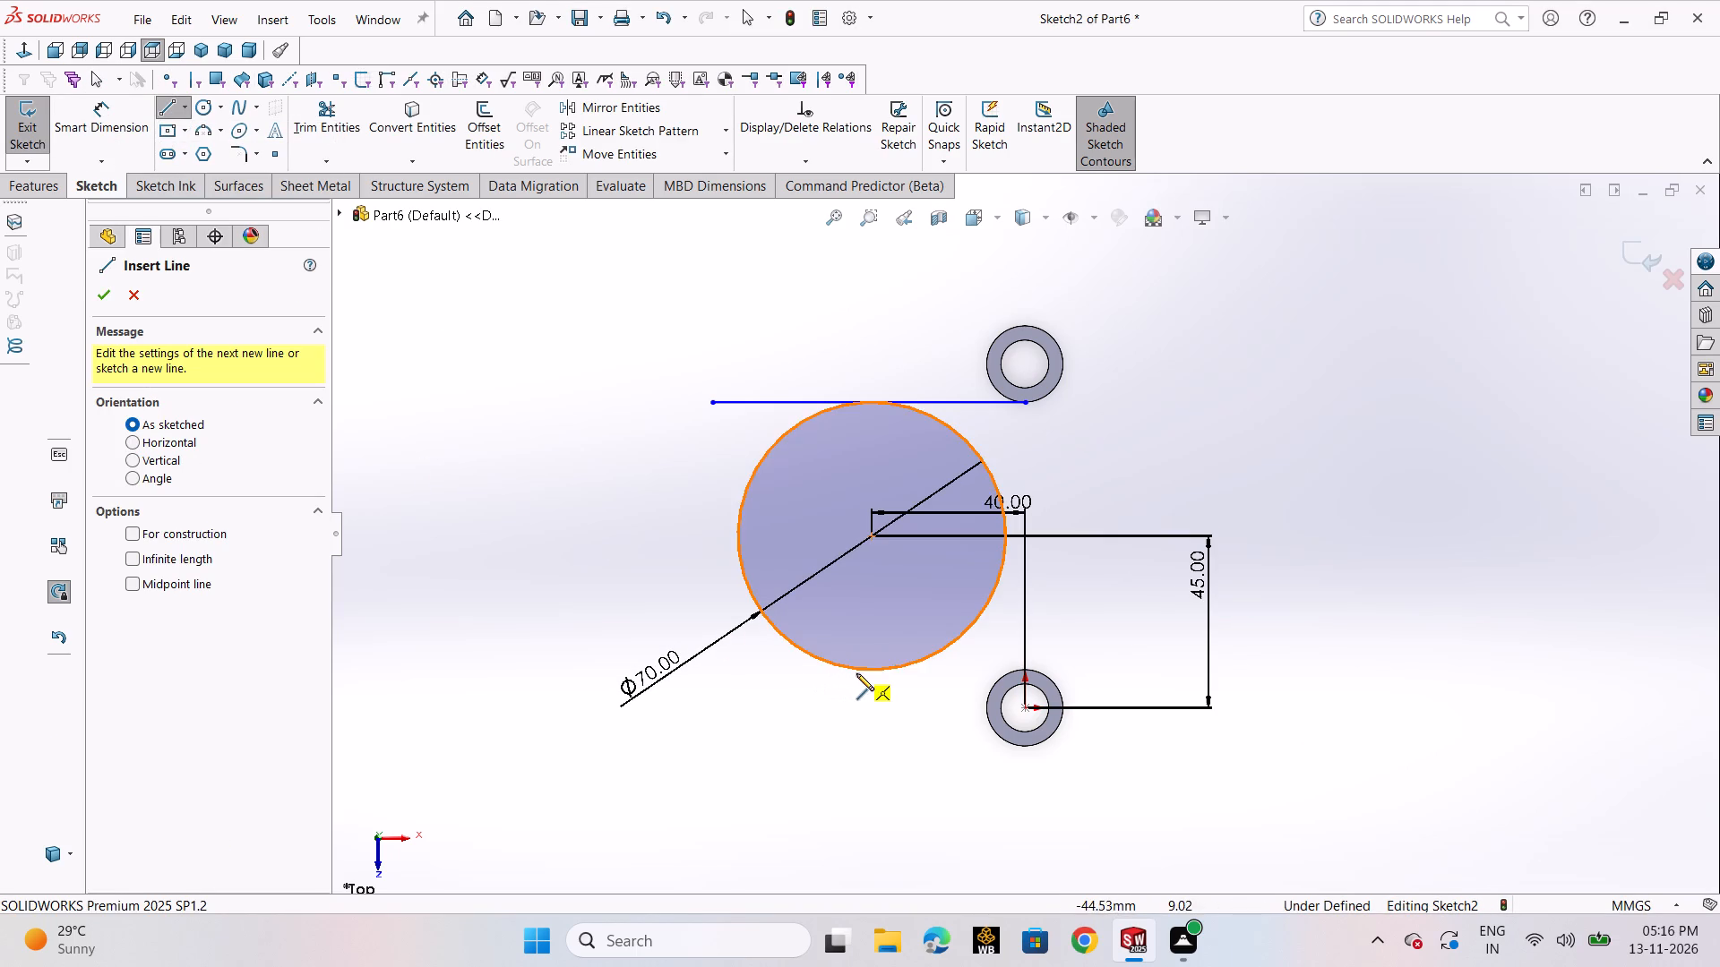
left_click(873, 672)
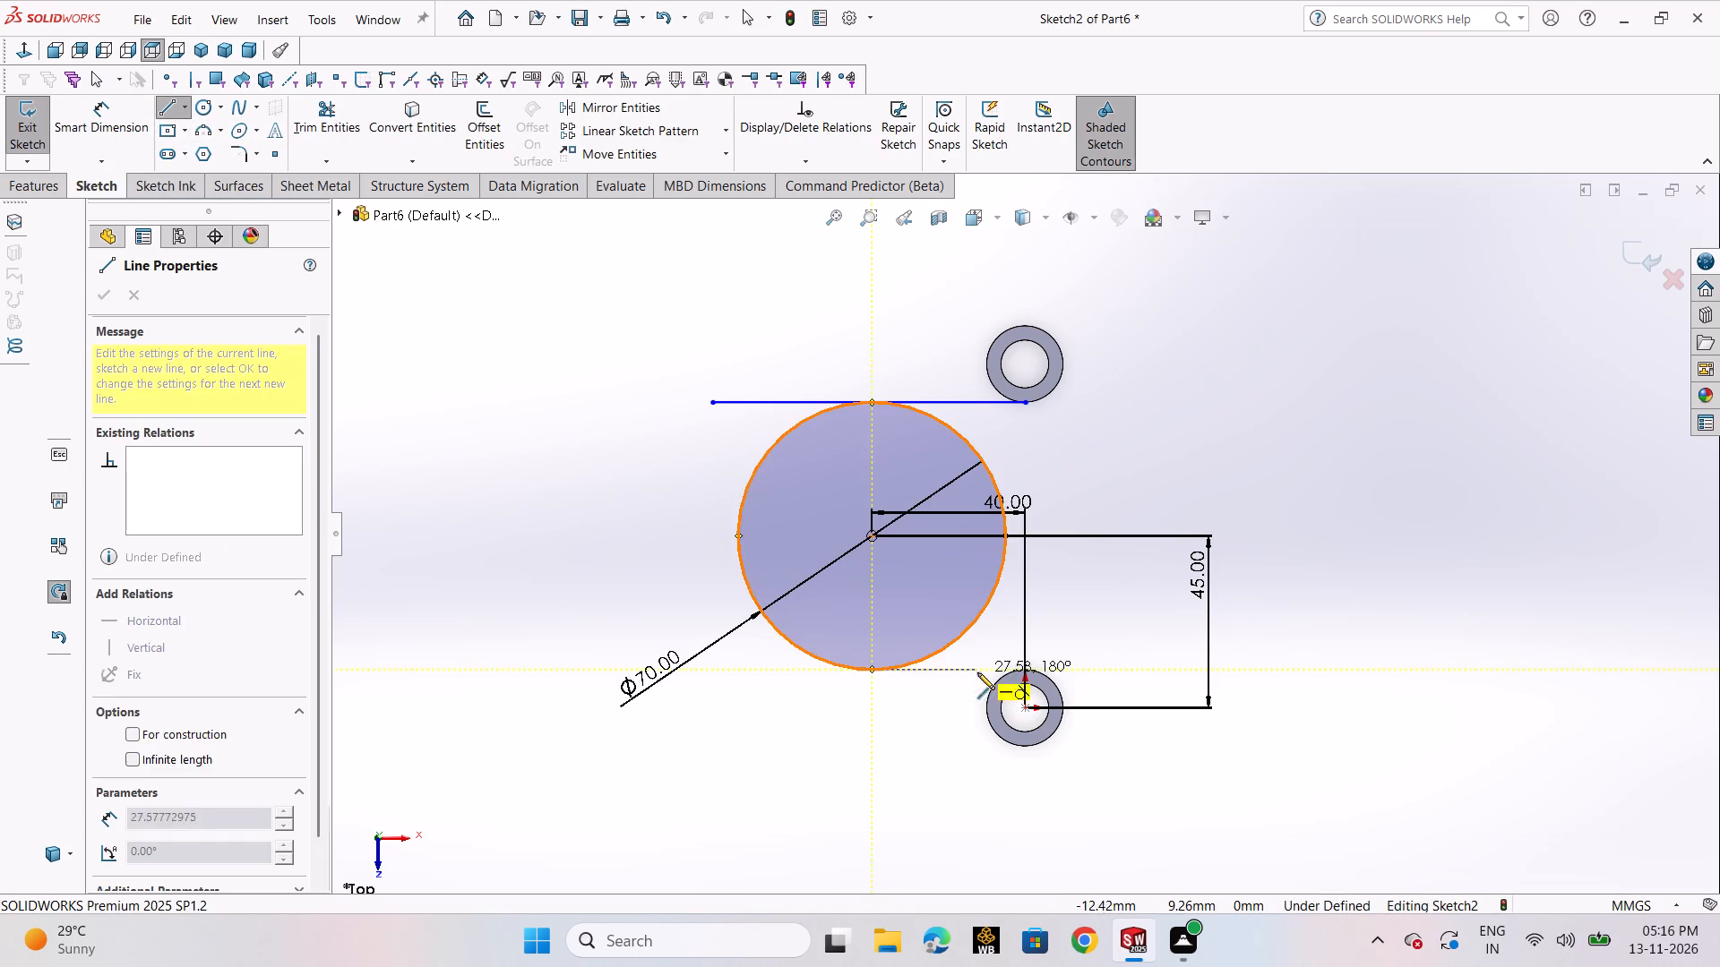
left_click(1027, 672)
right_click(1027, 672)
left_click(1088, 689)
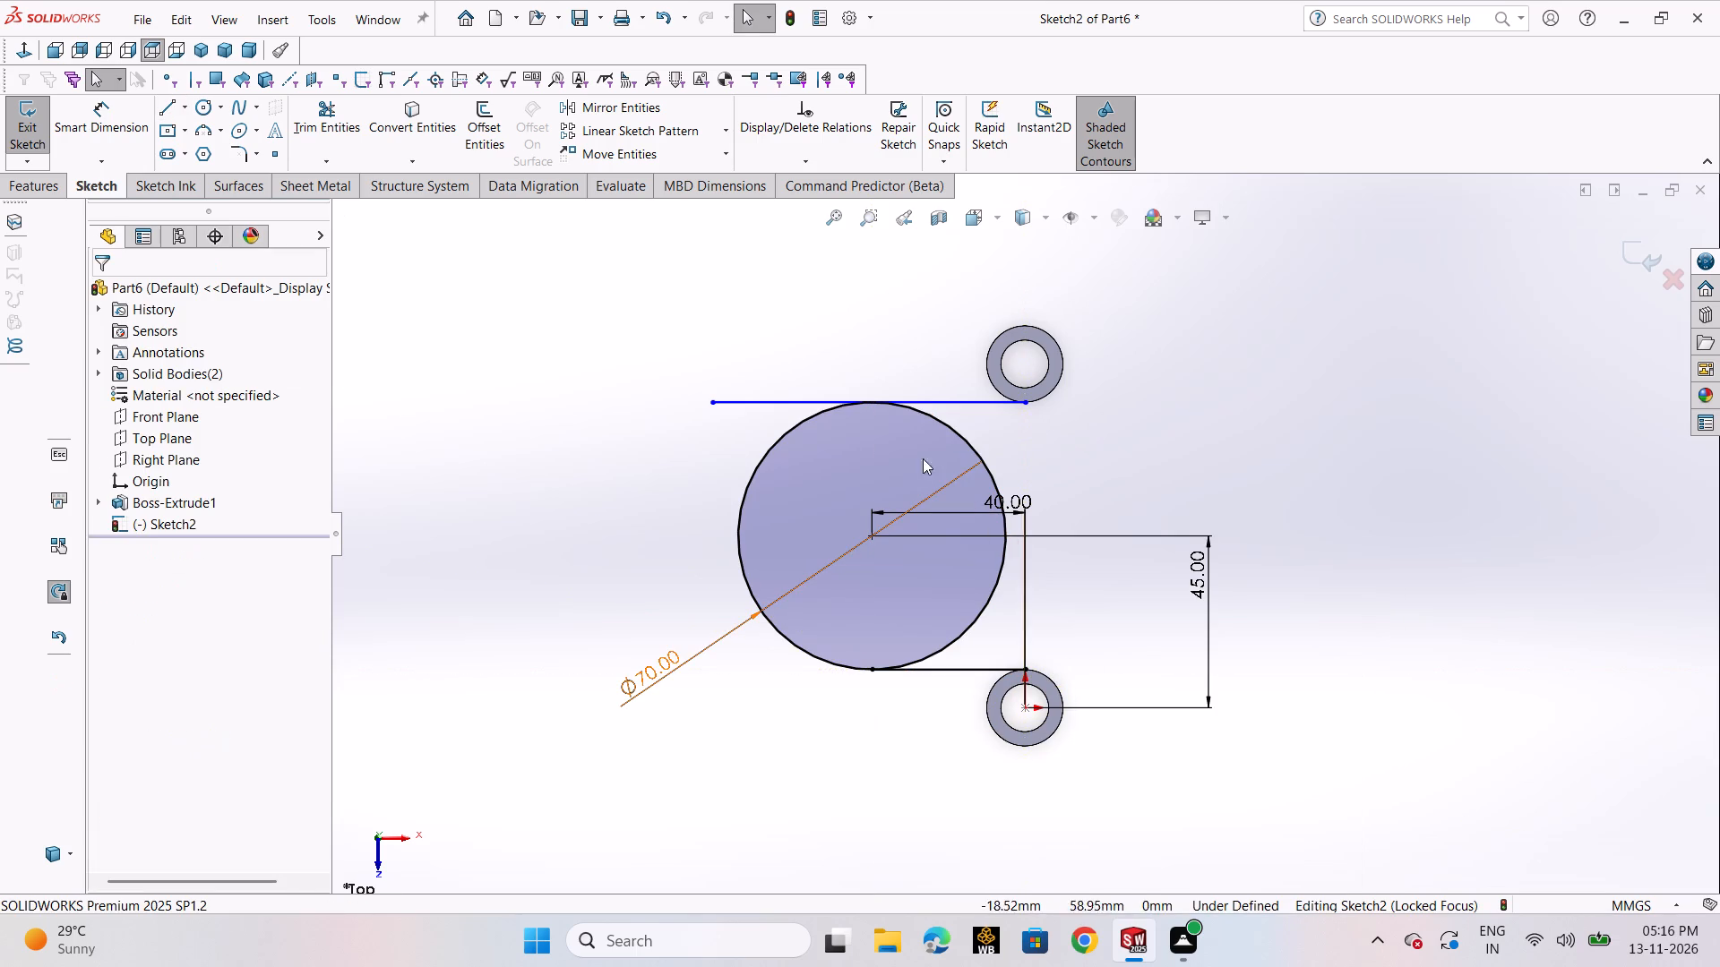
Trim the upper line's overhang beyond the tangent point and the circle's right half, leaving an open U-shaped profile.
left_click(348, 141)
left_click_drag(798, 367, 760, 455)
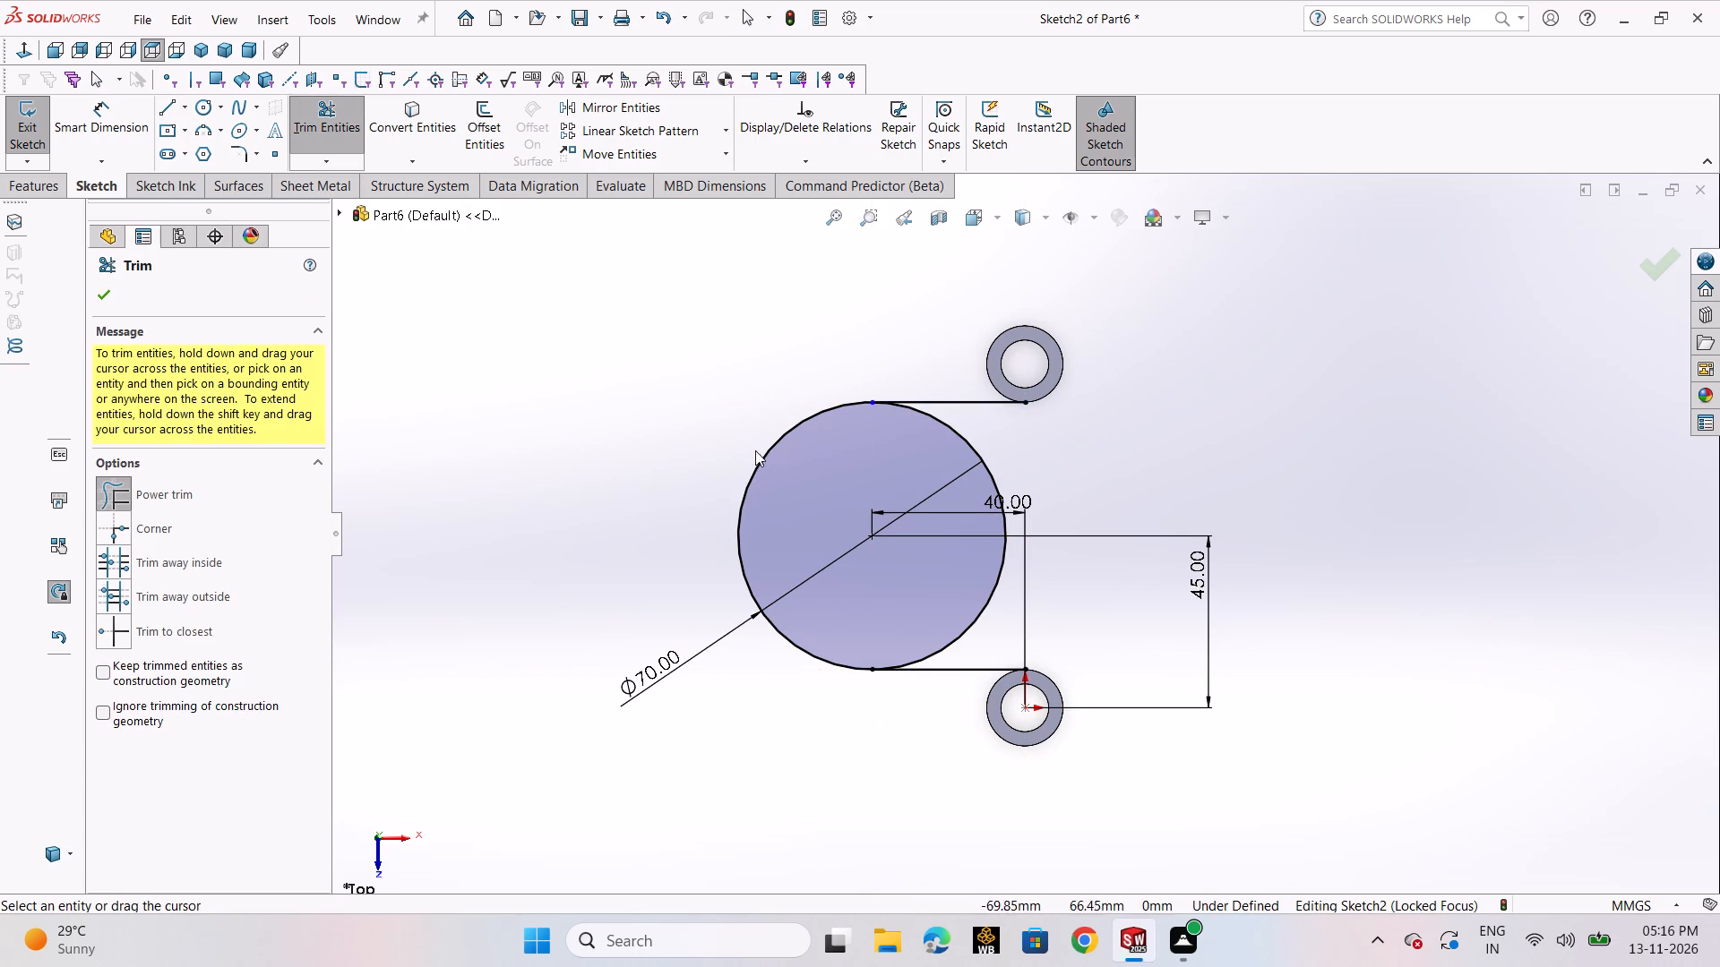
left_click_drag(1031, 437, 983, 485)
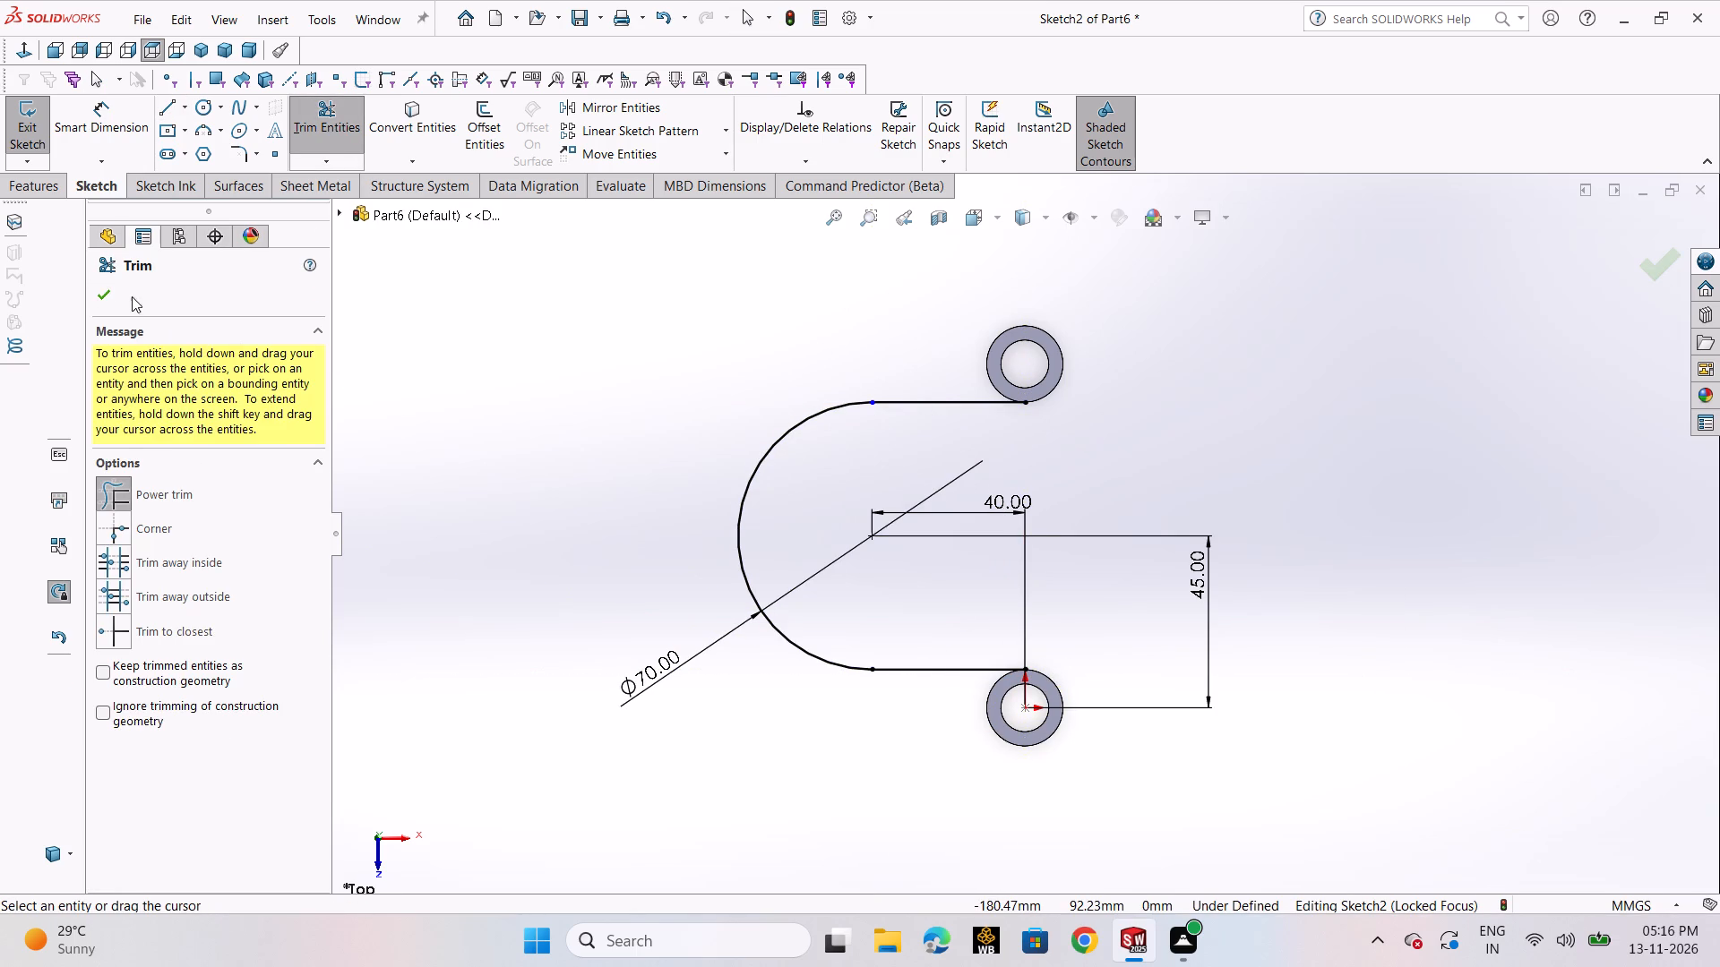
left_click(110, 295)
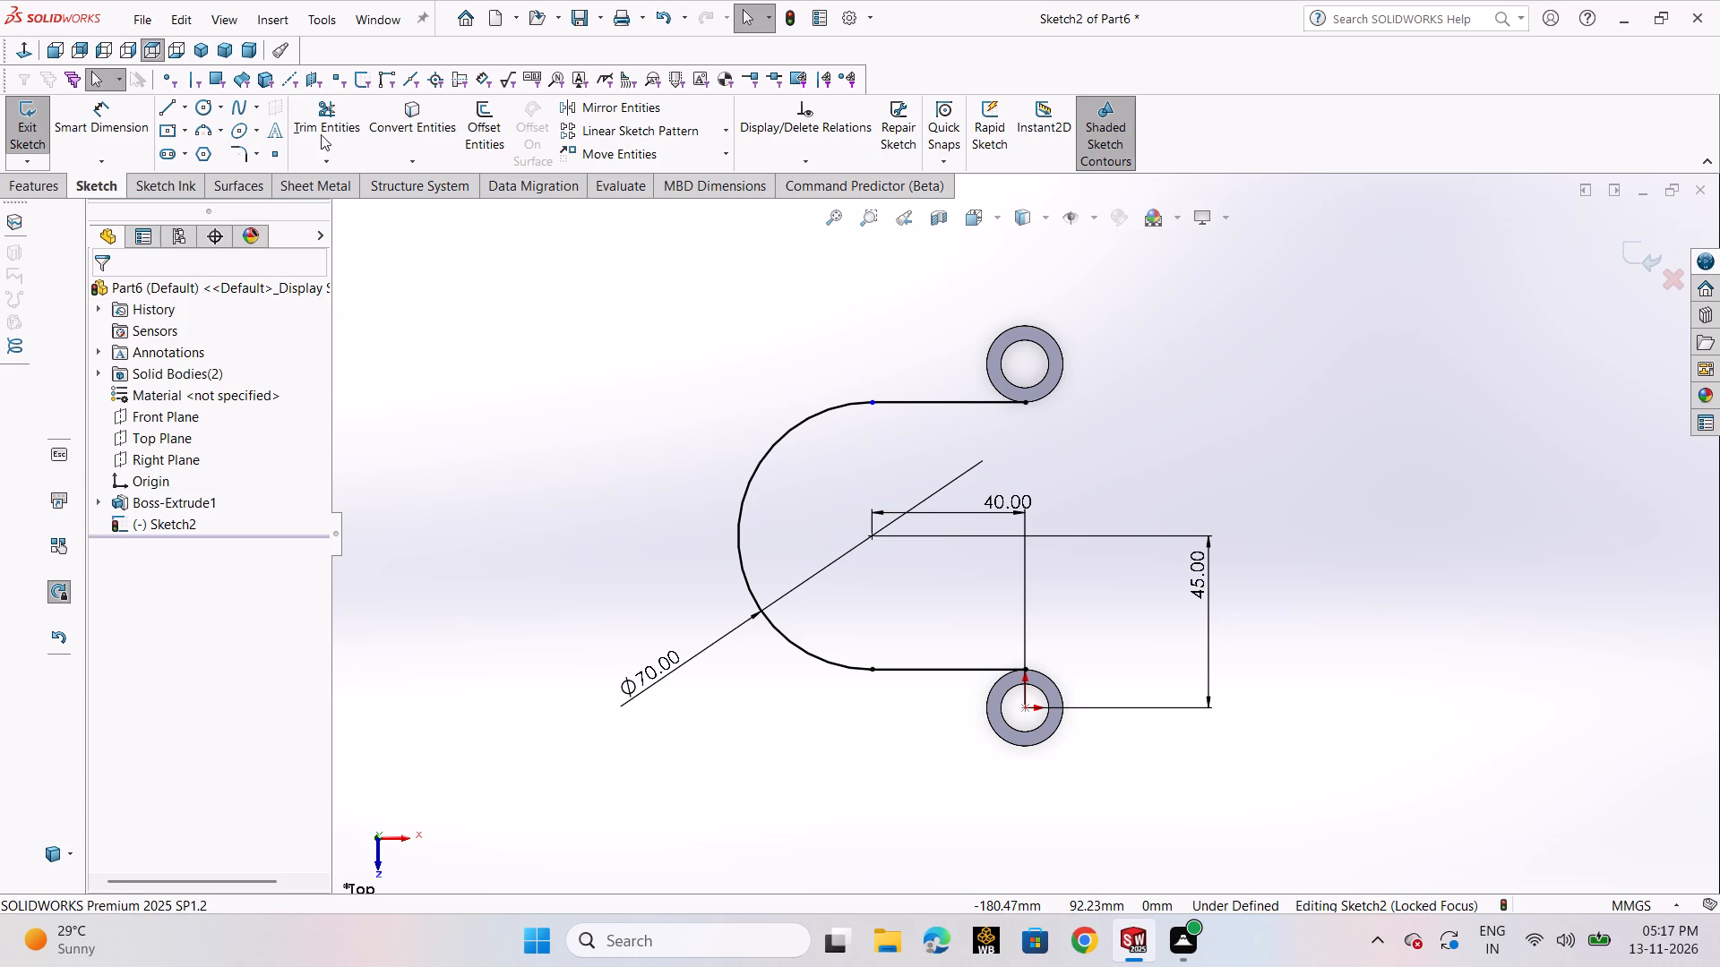
Offset the chained U-shaped profile outward by 4 mm in one direction only.
left_click(480, 124)
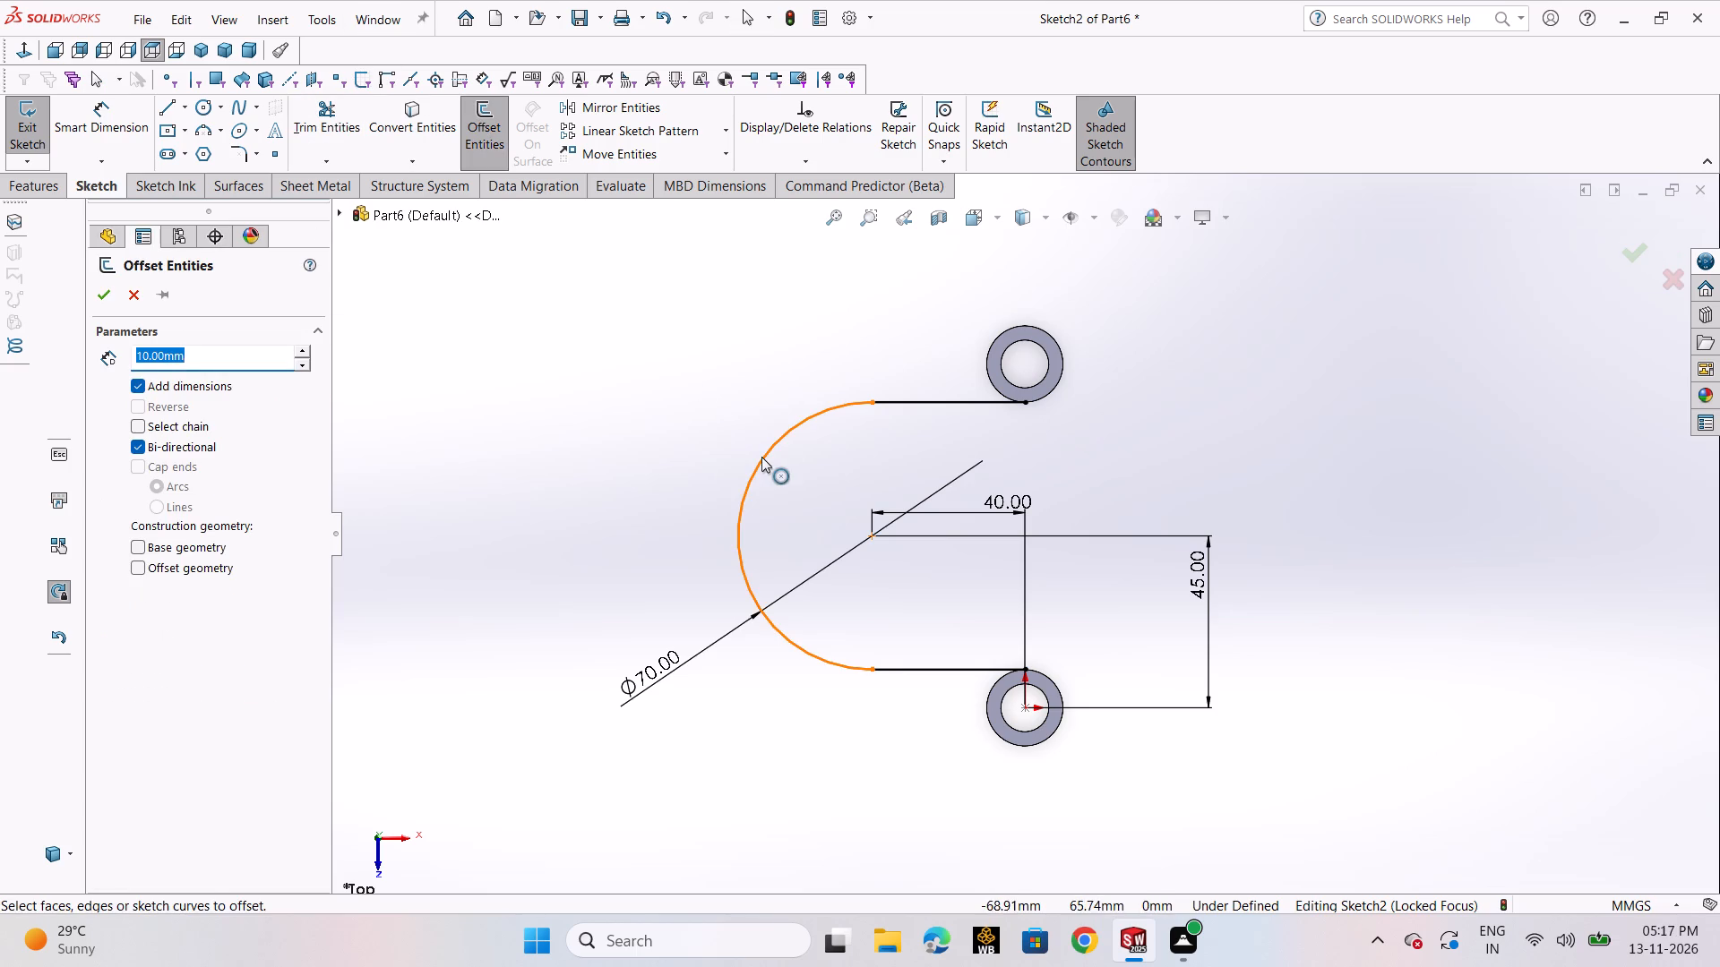
left_click(165, 432)
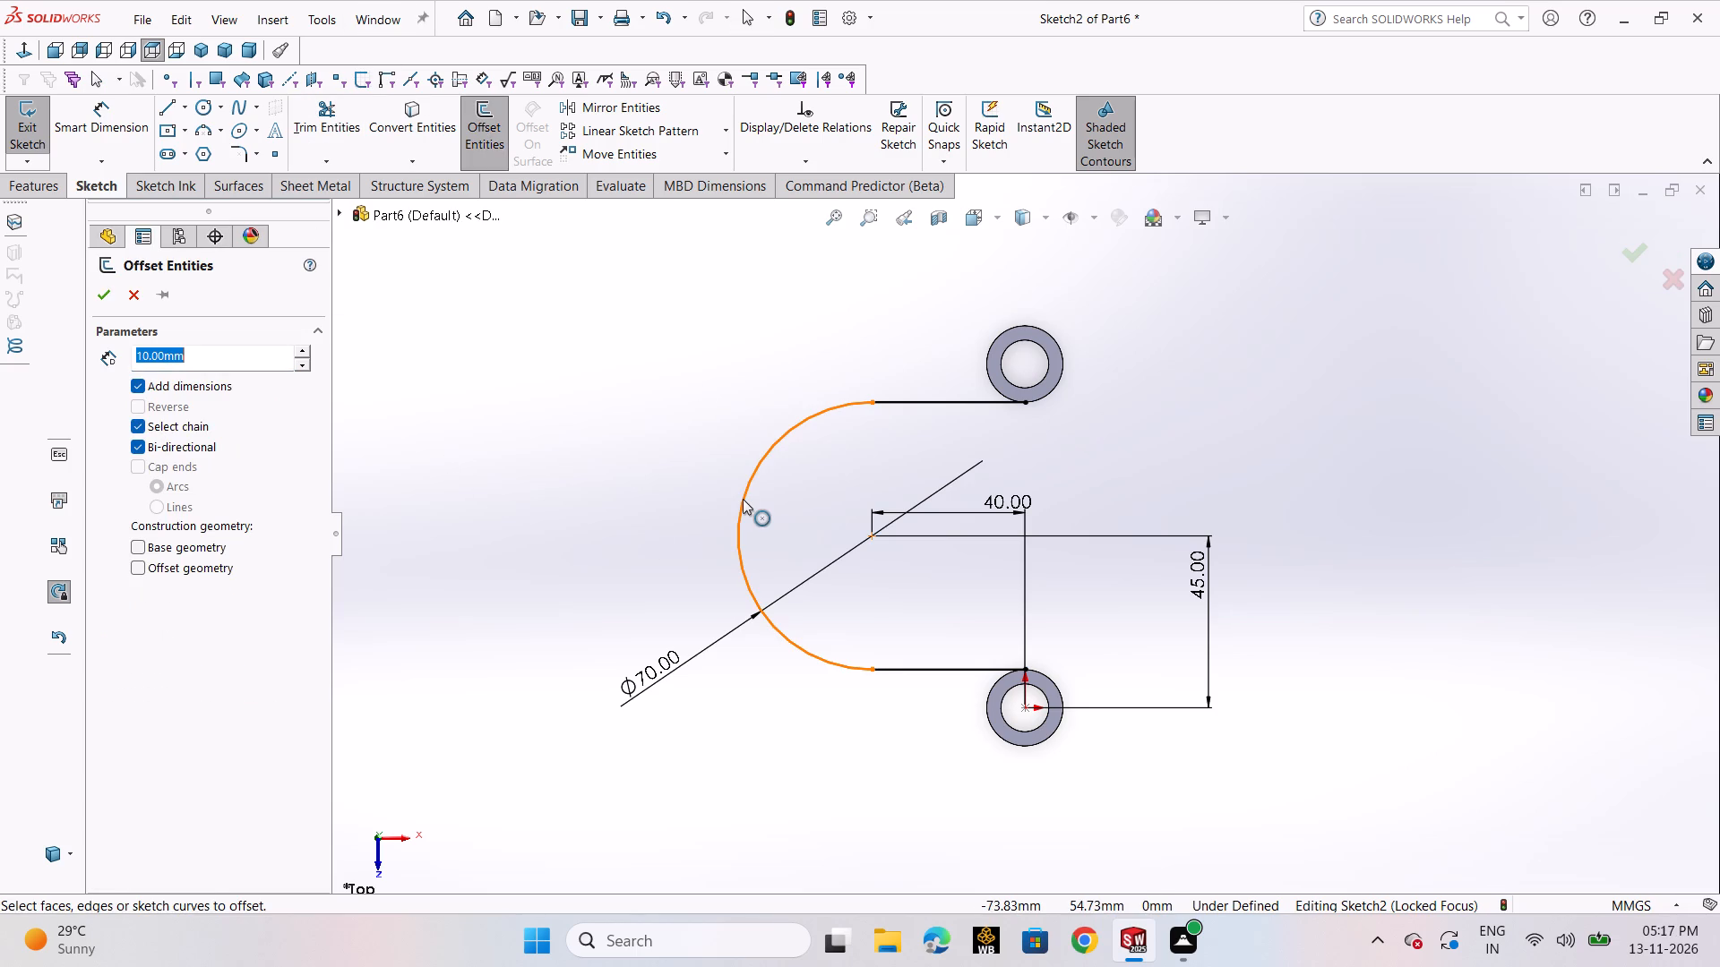
left_click(897, 403)
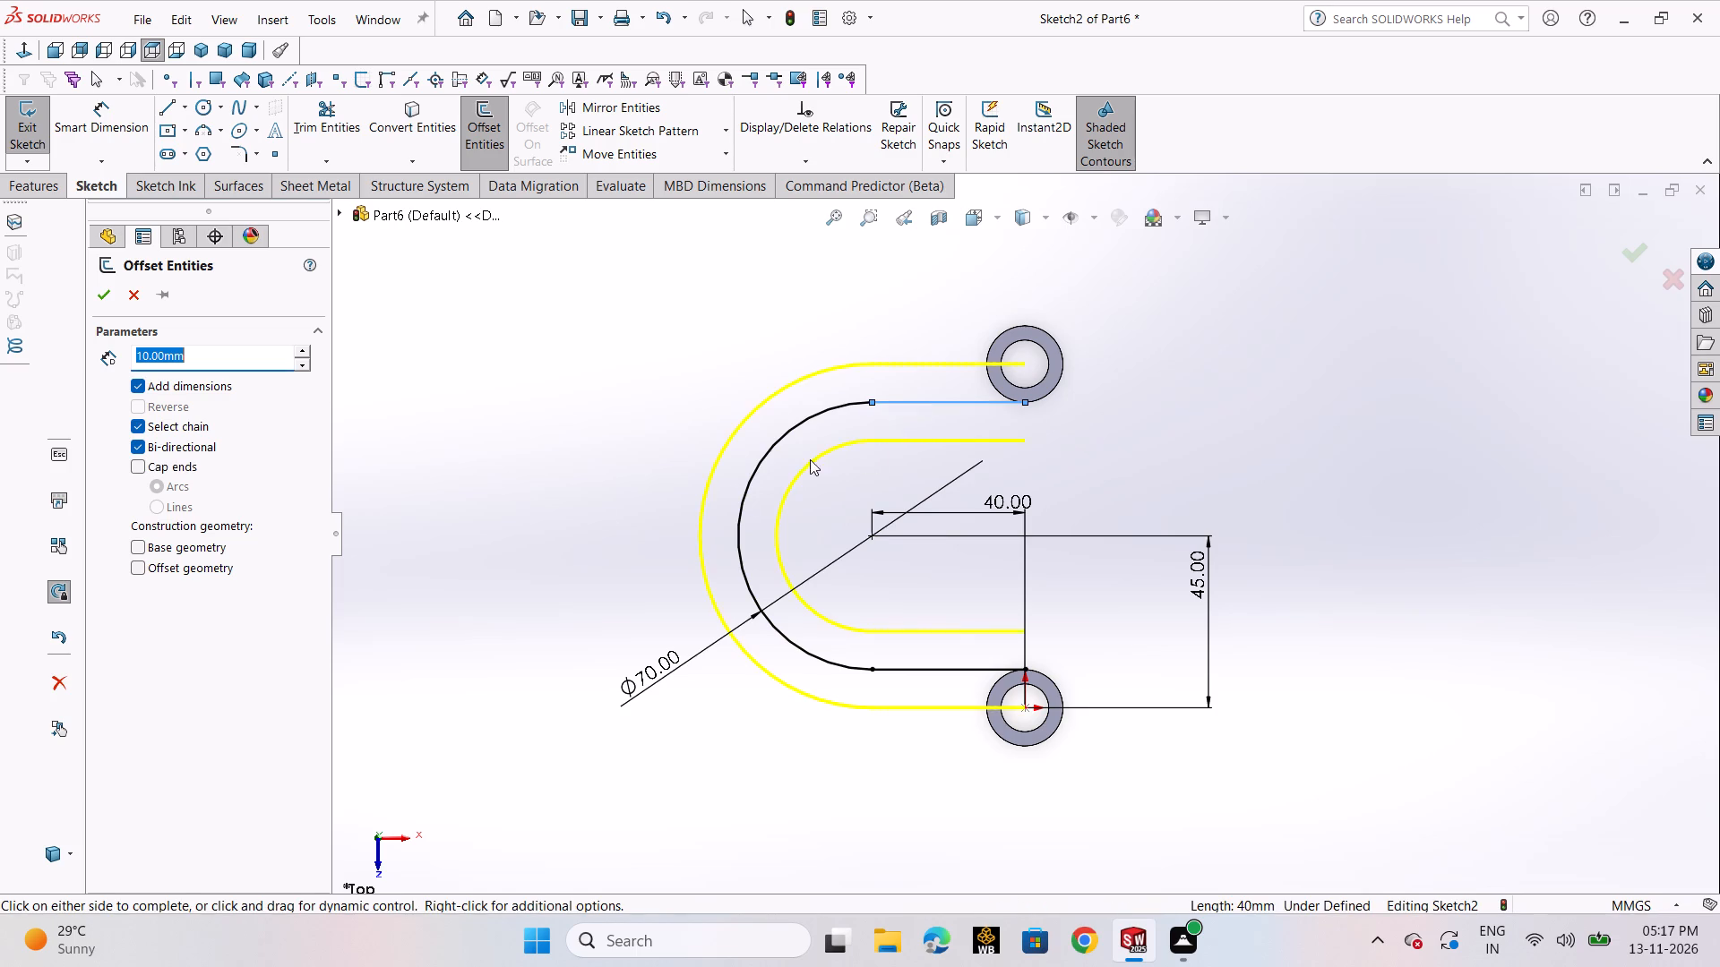
left_click(152, 449)
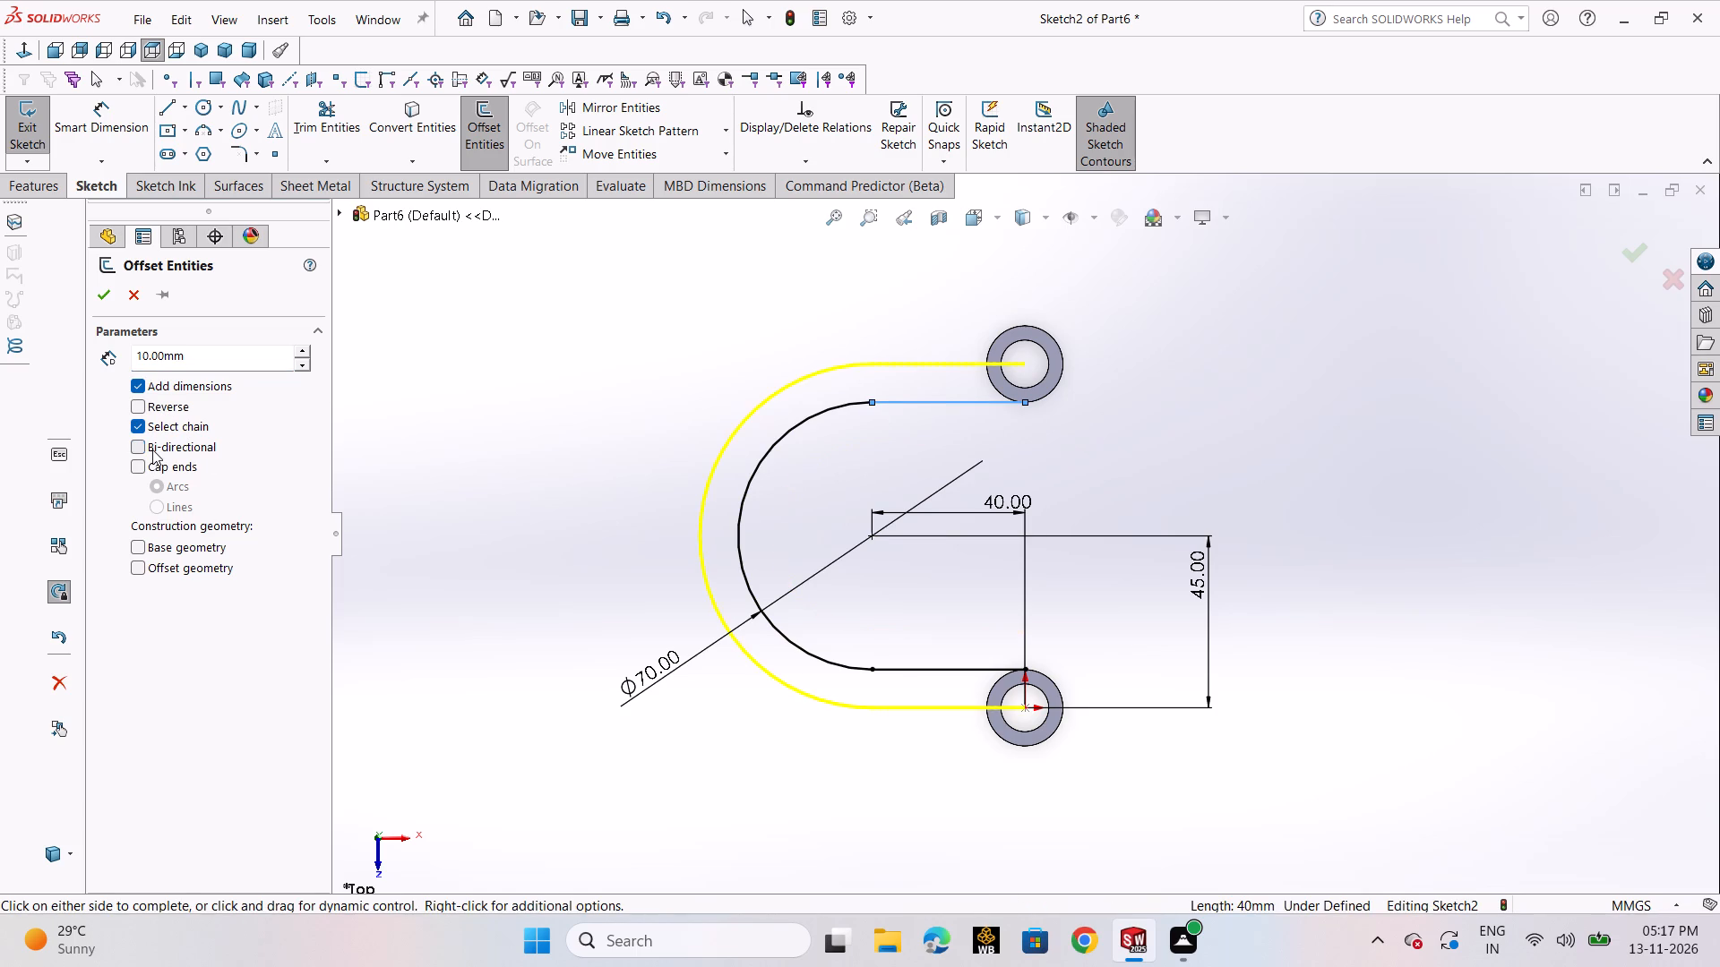
double_click(200, 347)
key("8")
key("Return")
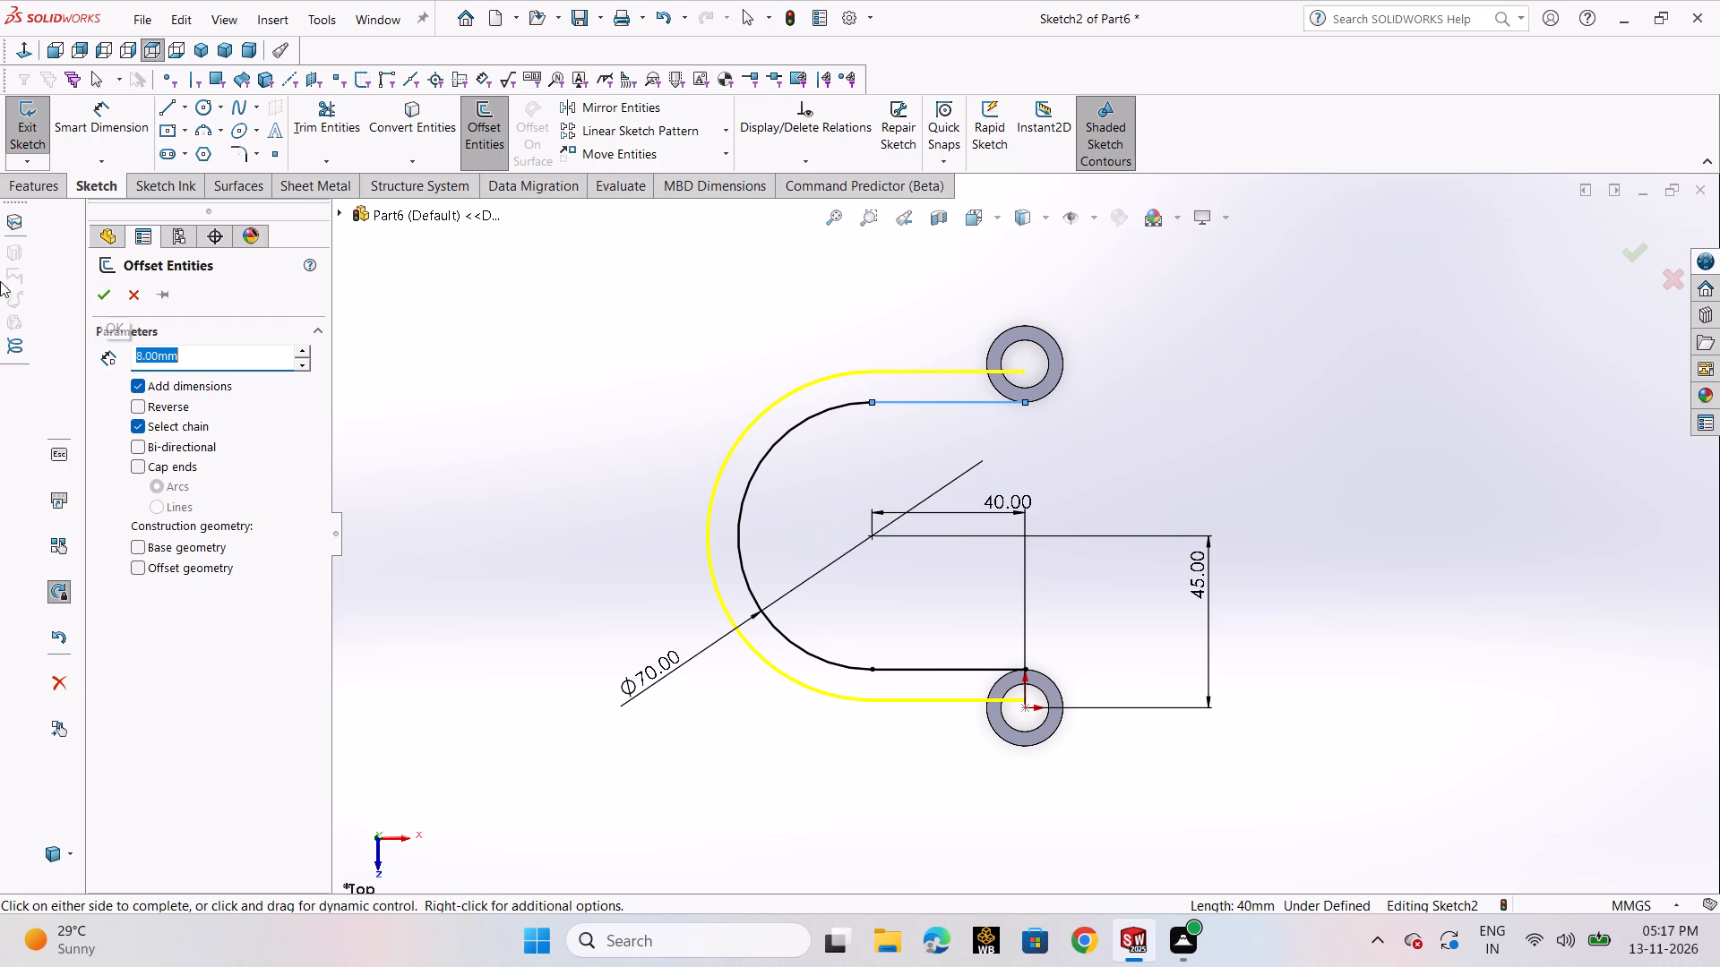
key("4")
key("Return")
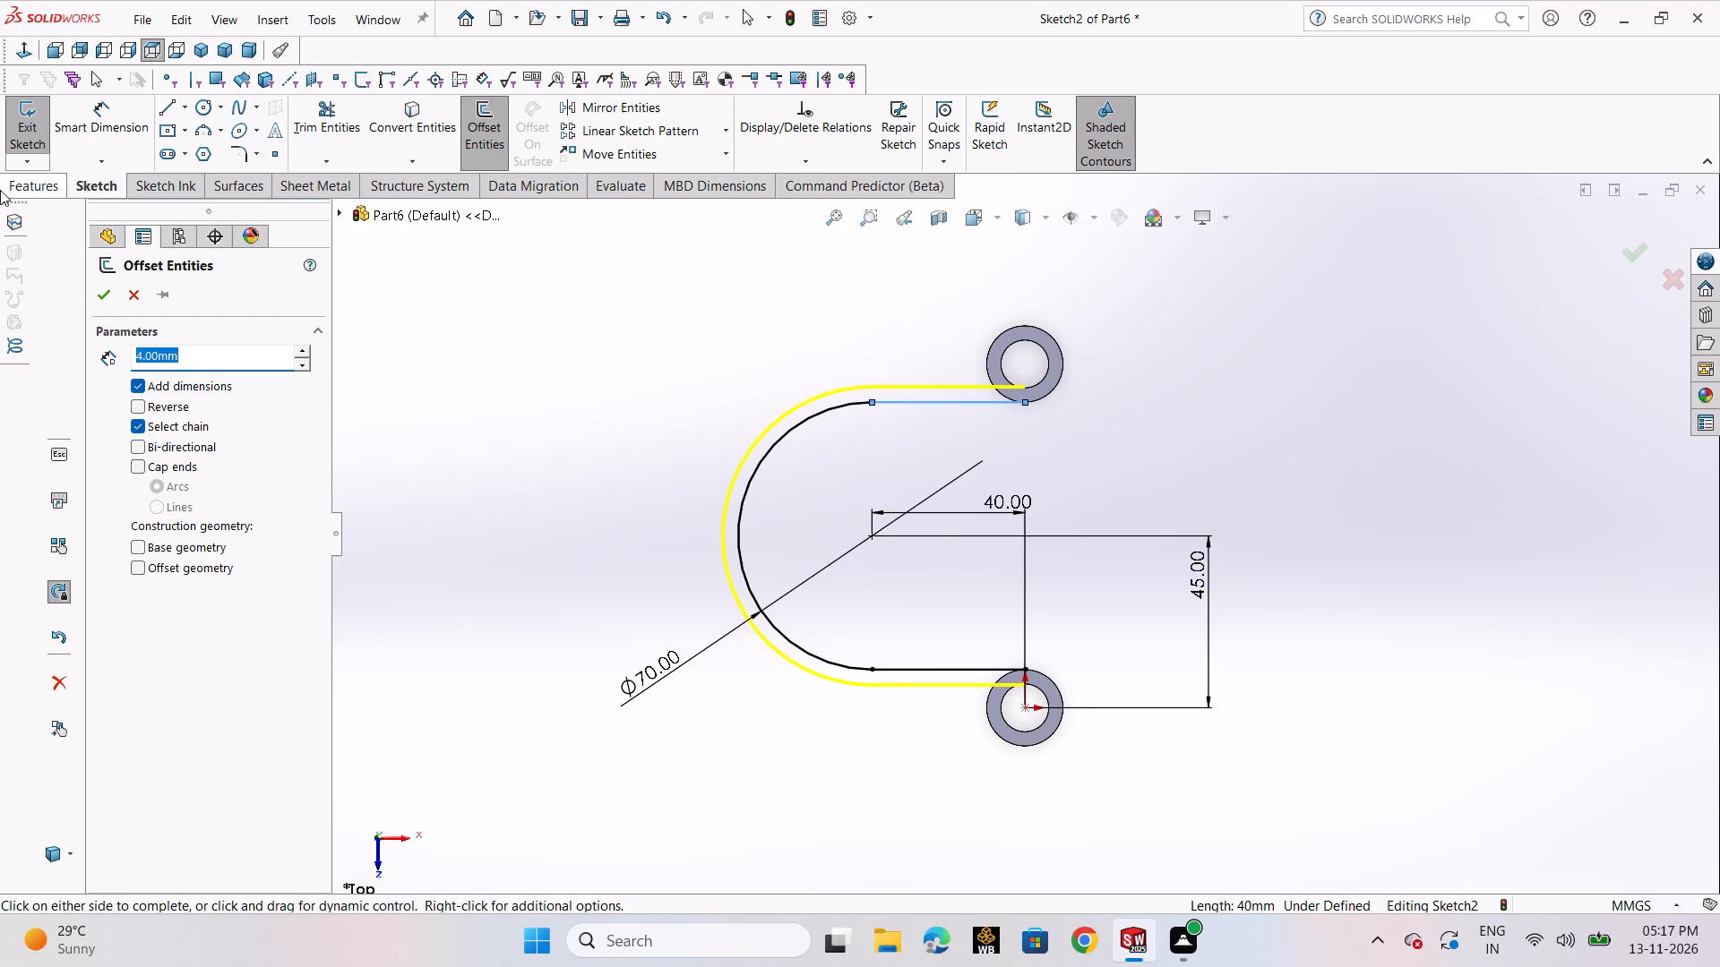
left_click(106, 296)
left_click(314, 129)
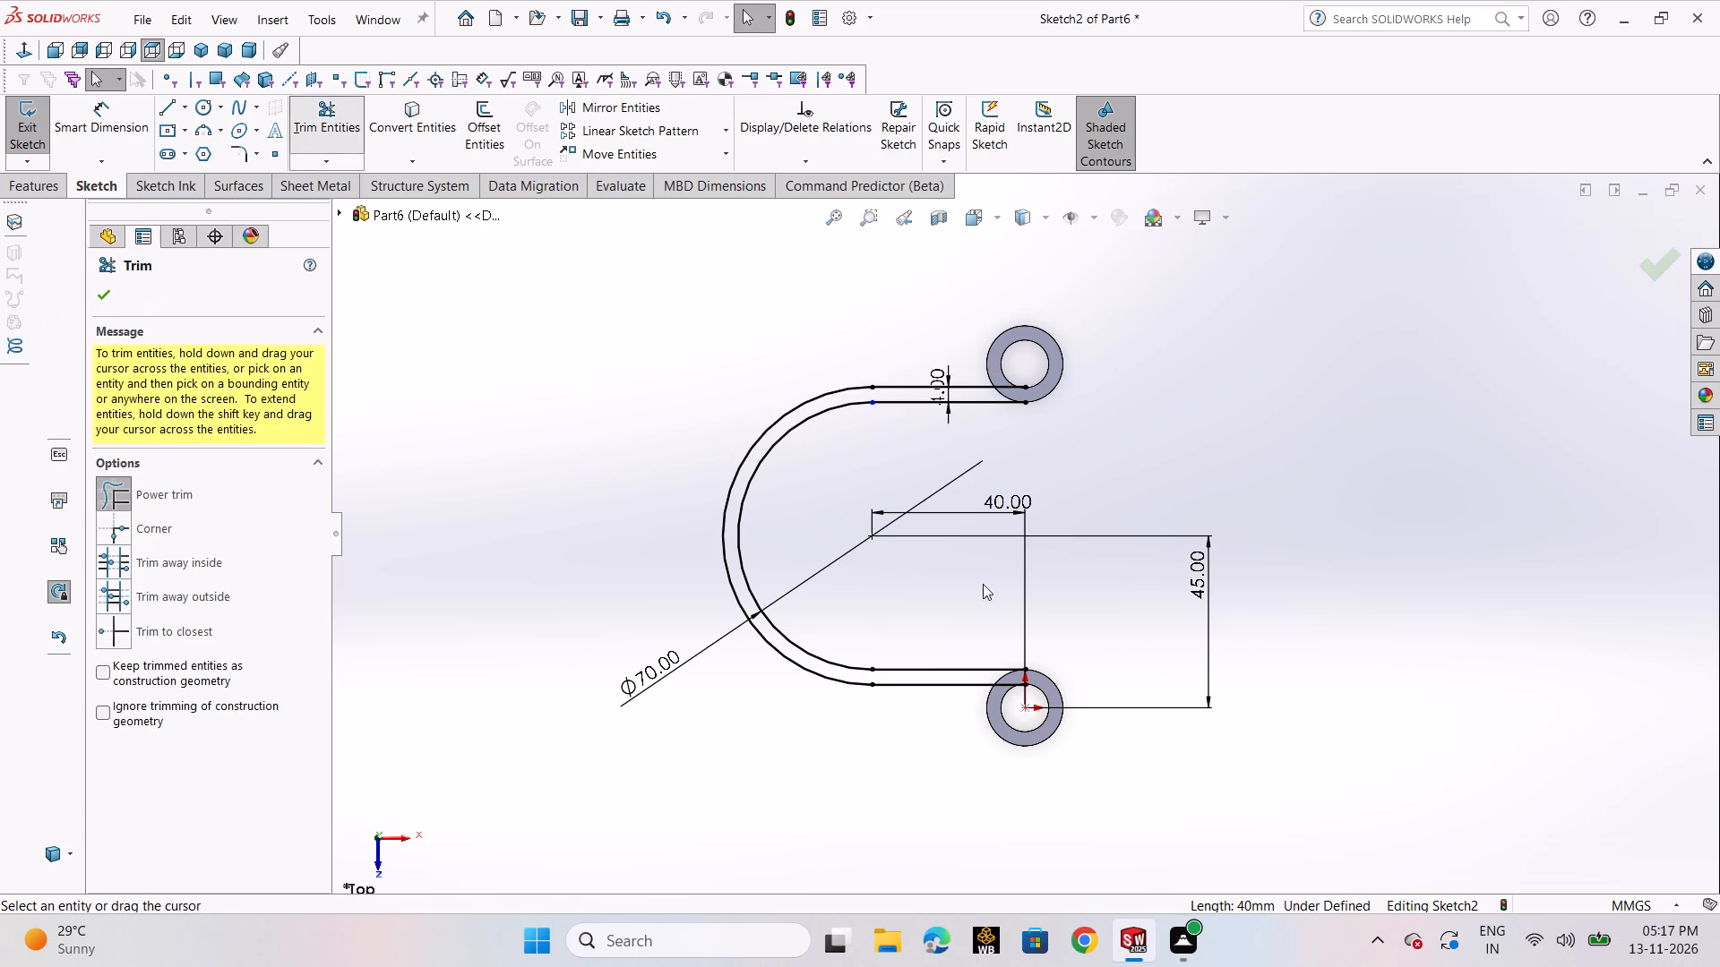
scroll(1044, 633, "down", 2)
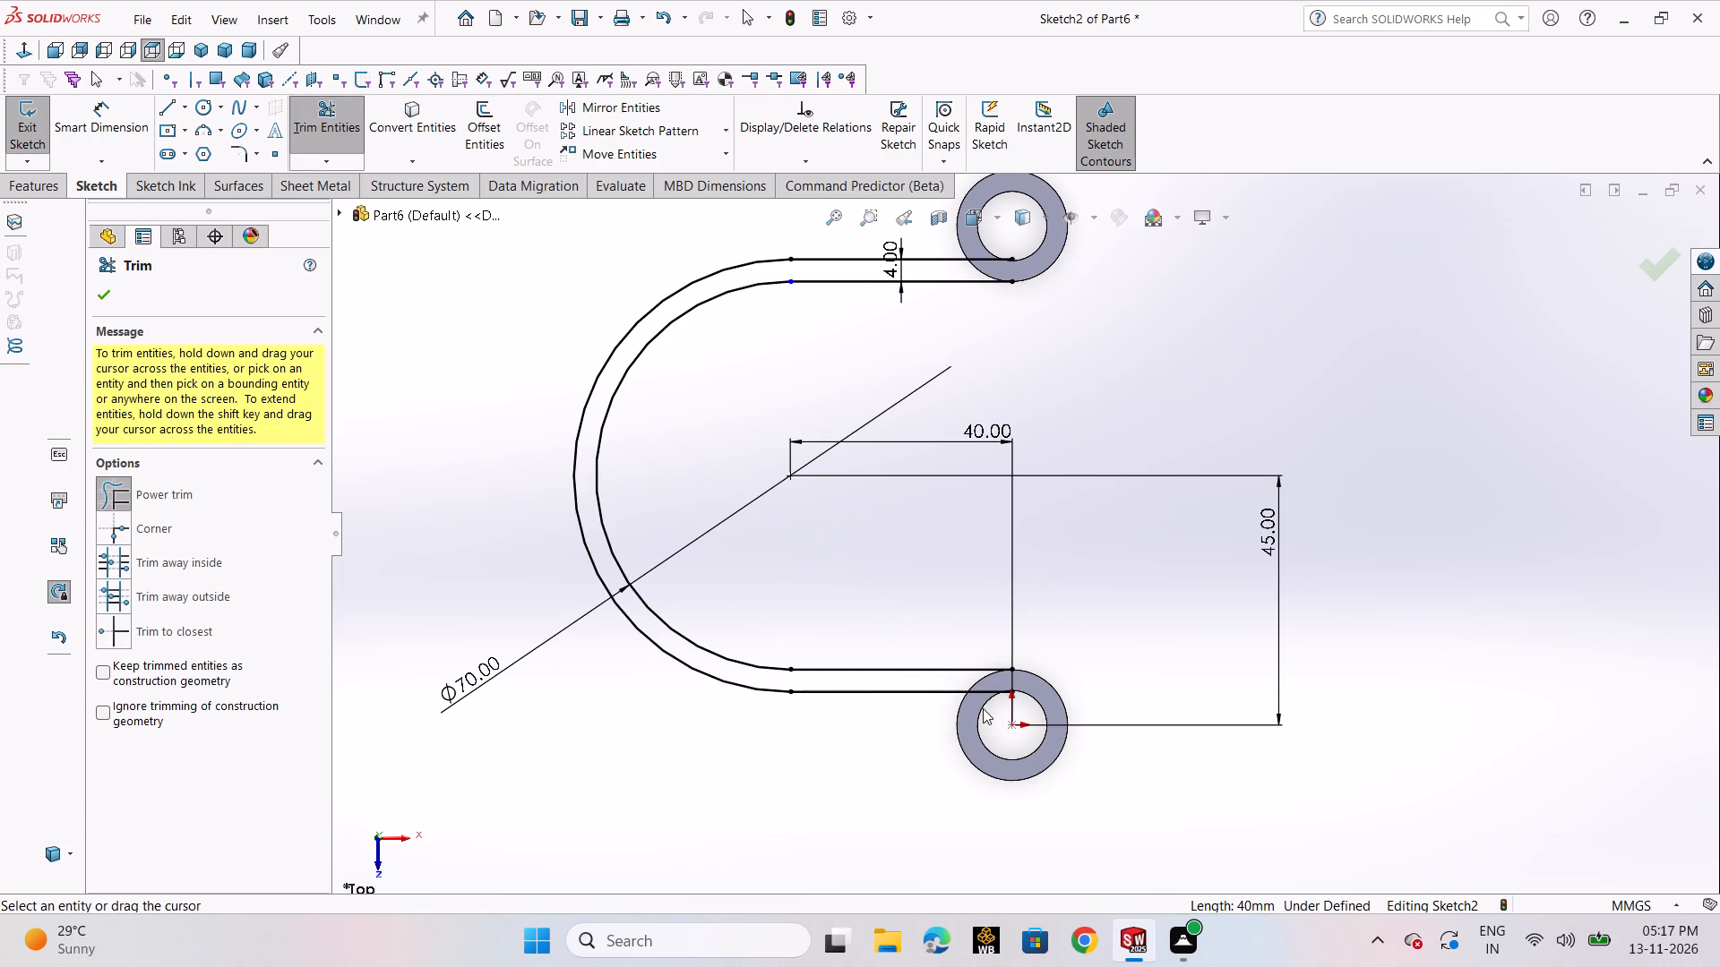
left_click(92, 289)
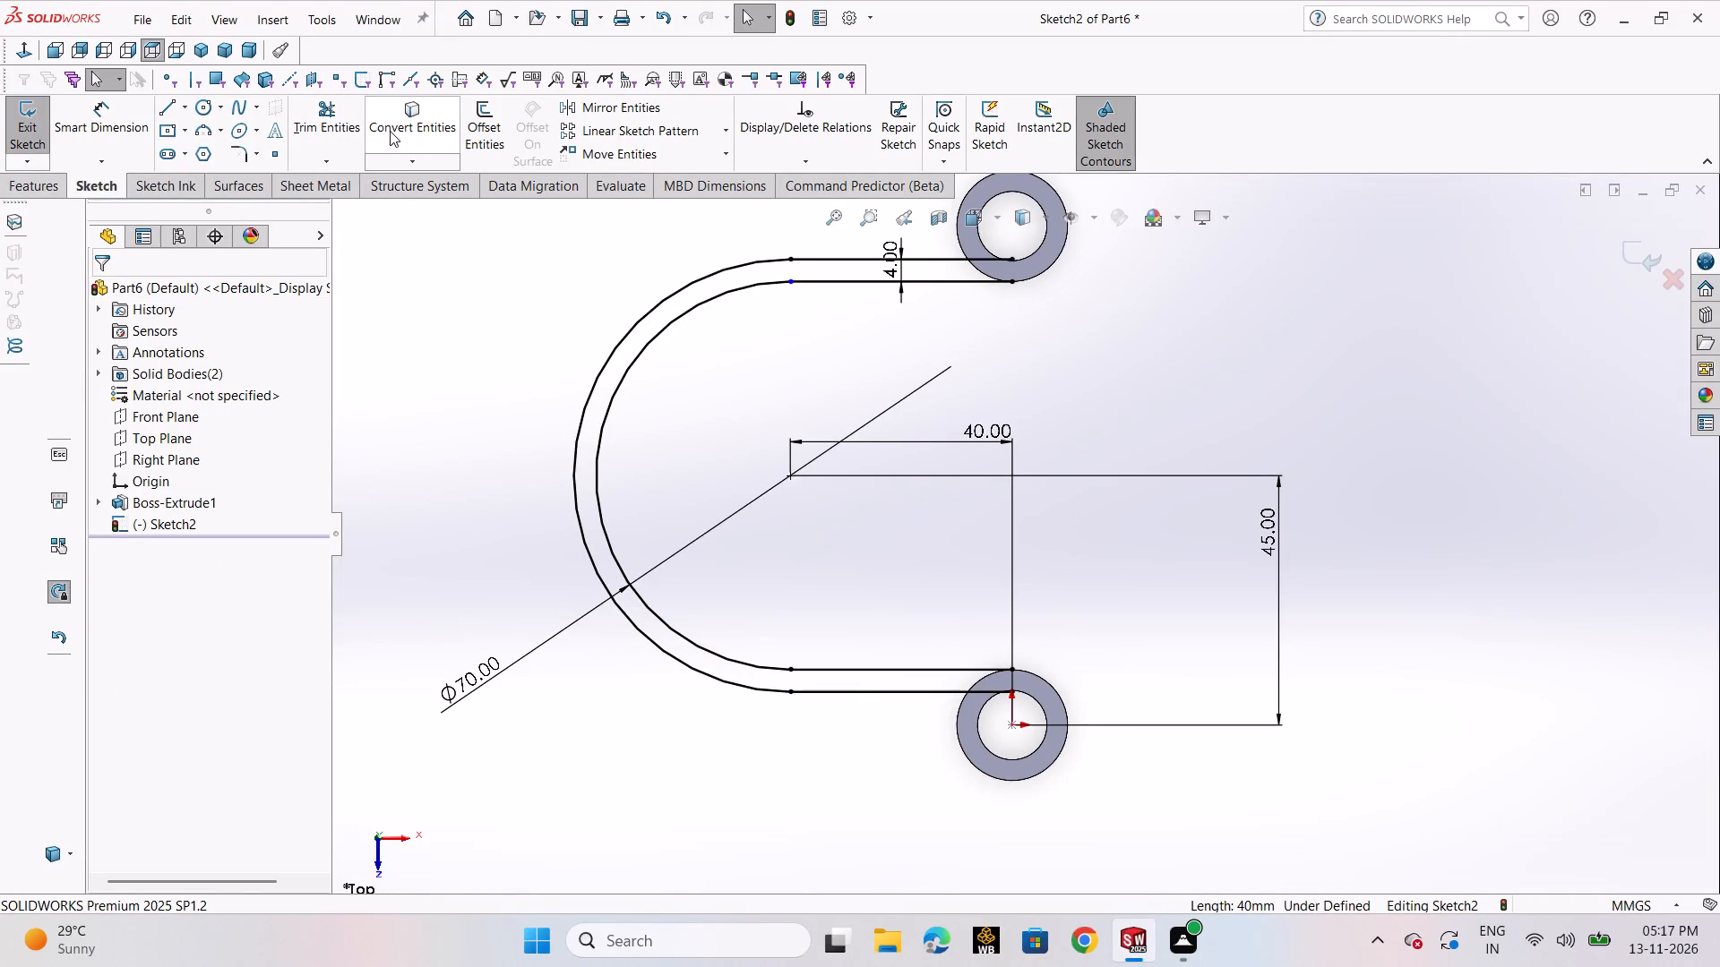
Convert the outer circular edges of both rings into sketch entities.
left_click(415, 127)
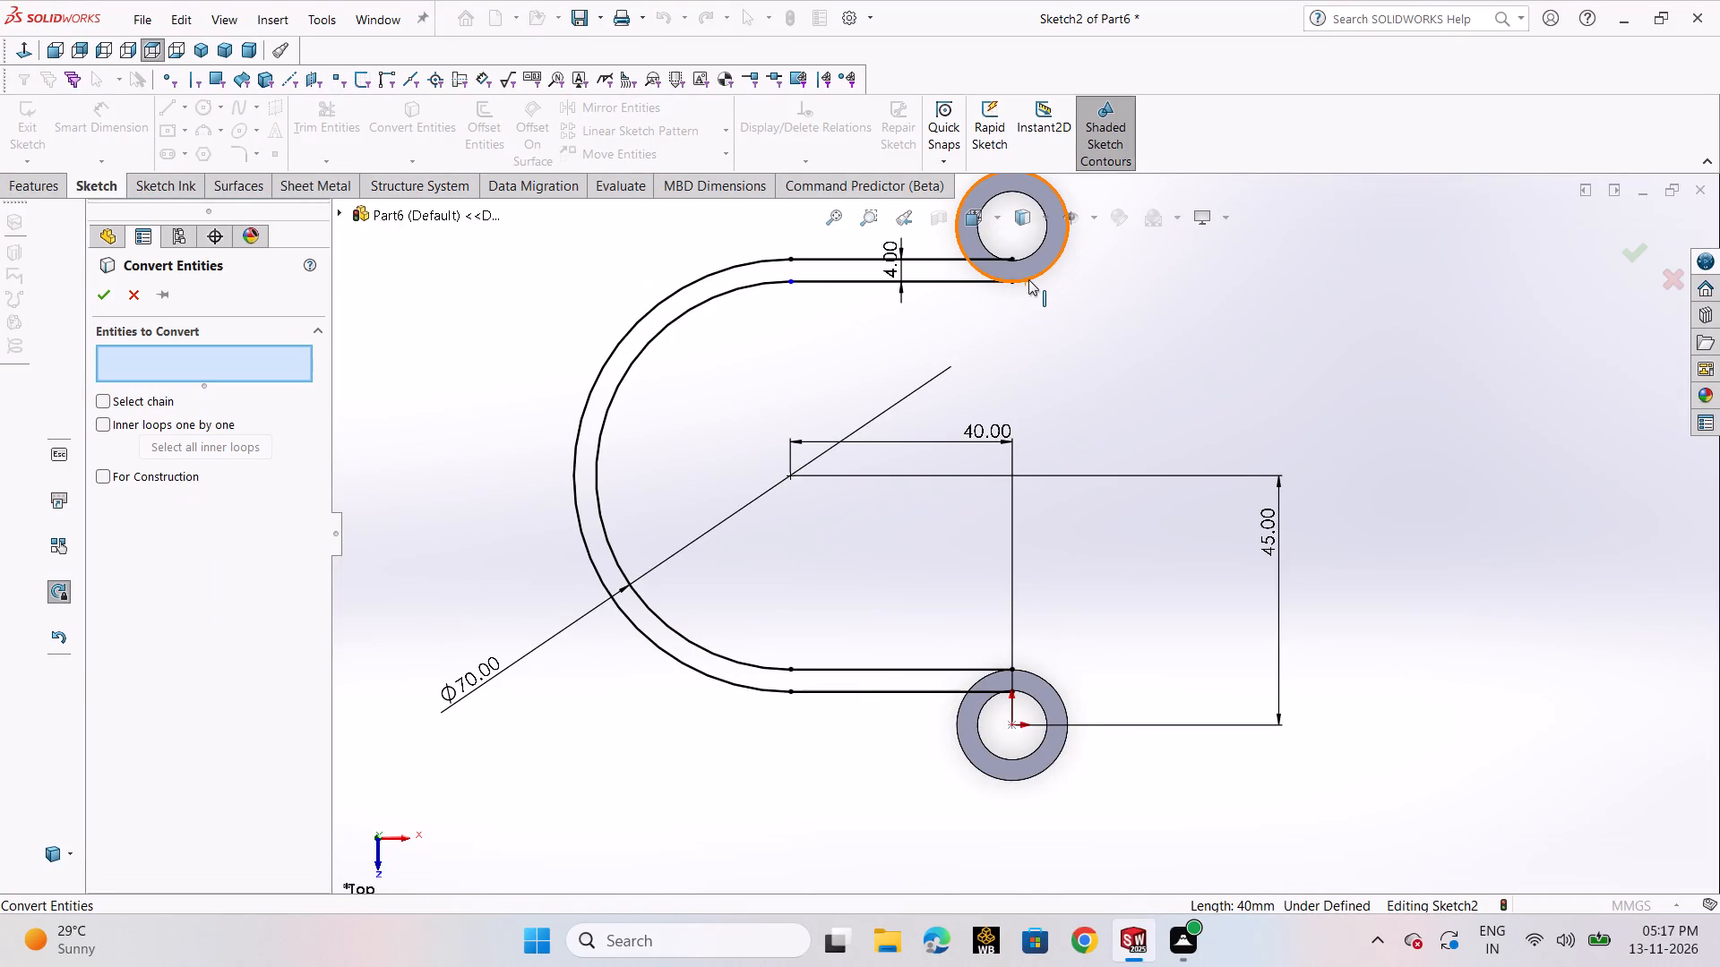
left_click(1028, 279)
left_click(1026, 671)
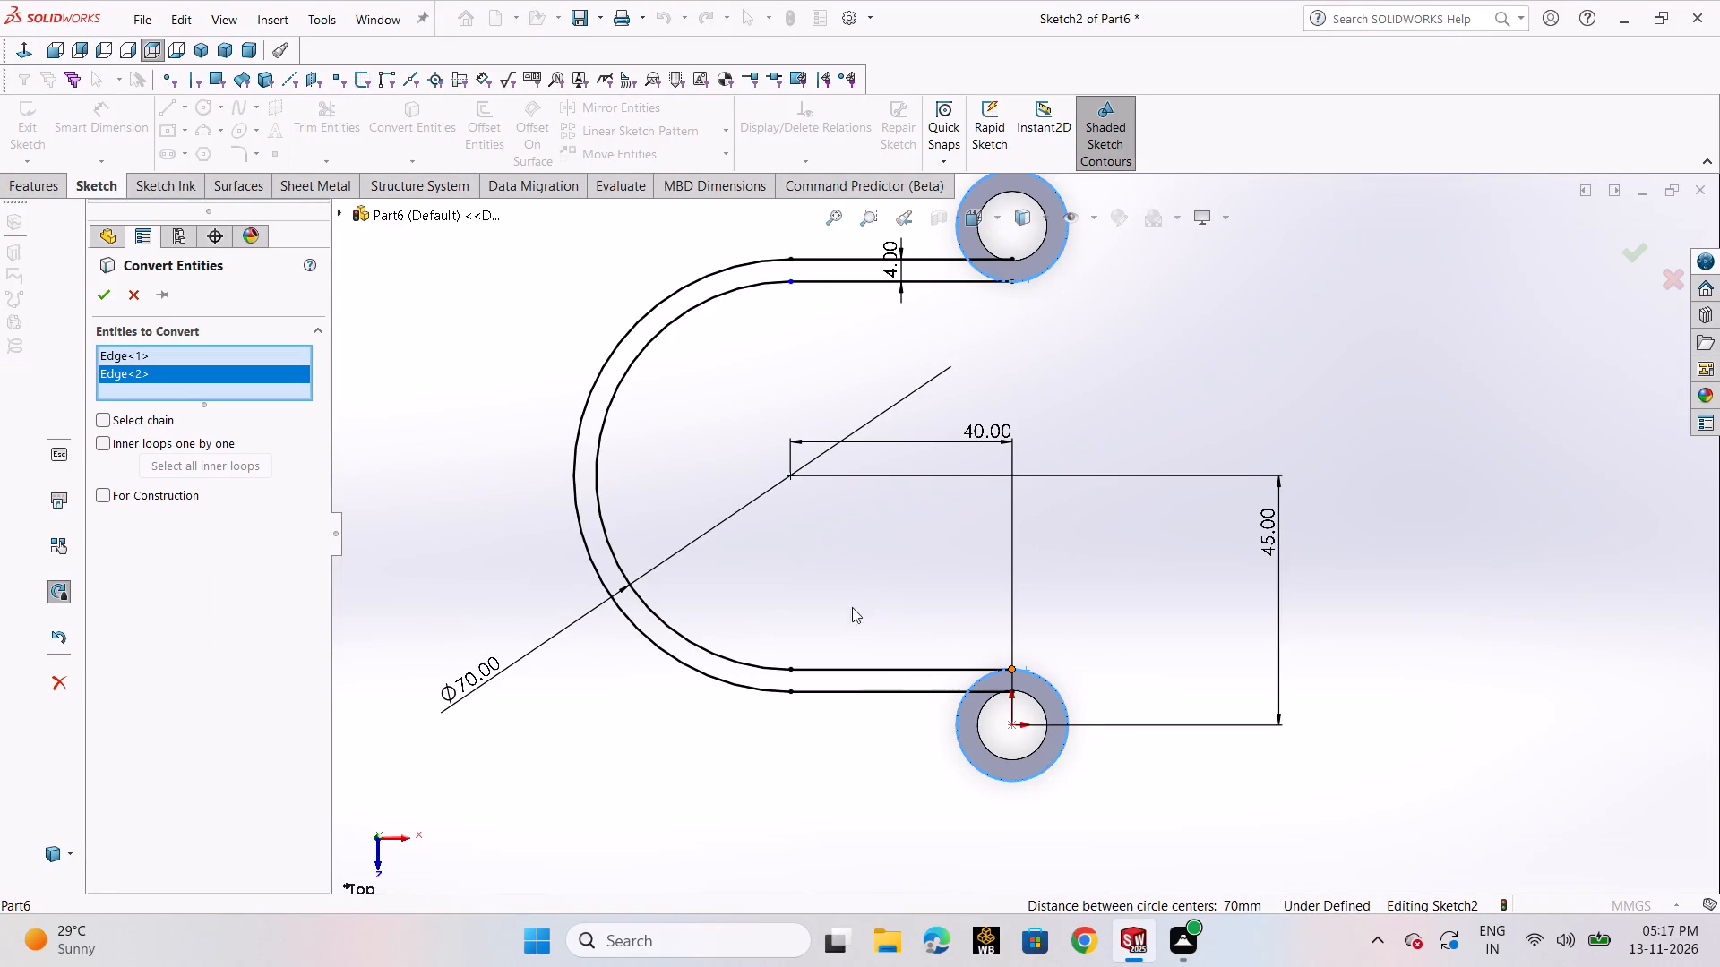
left_click(99, 298)
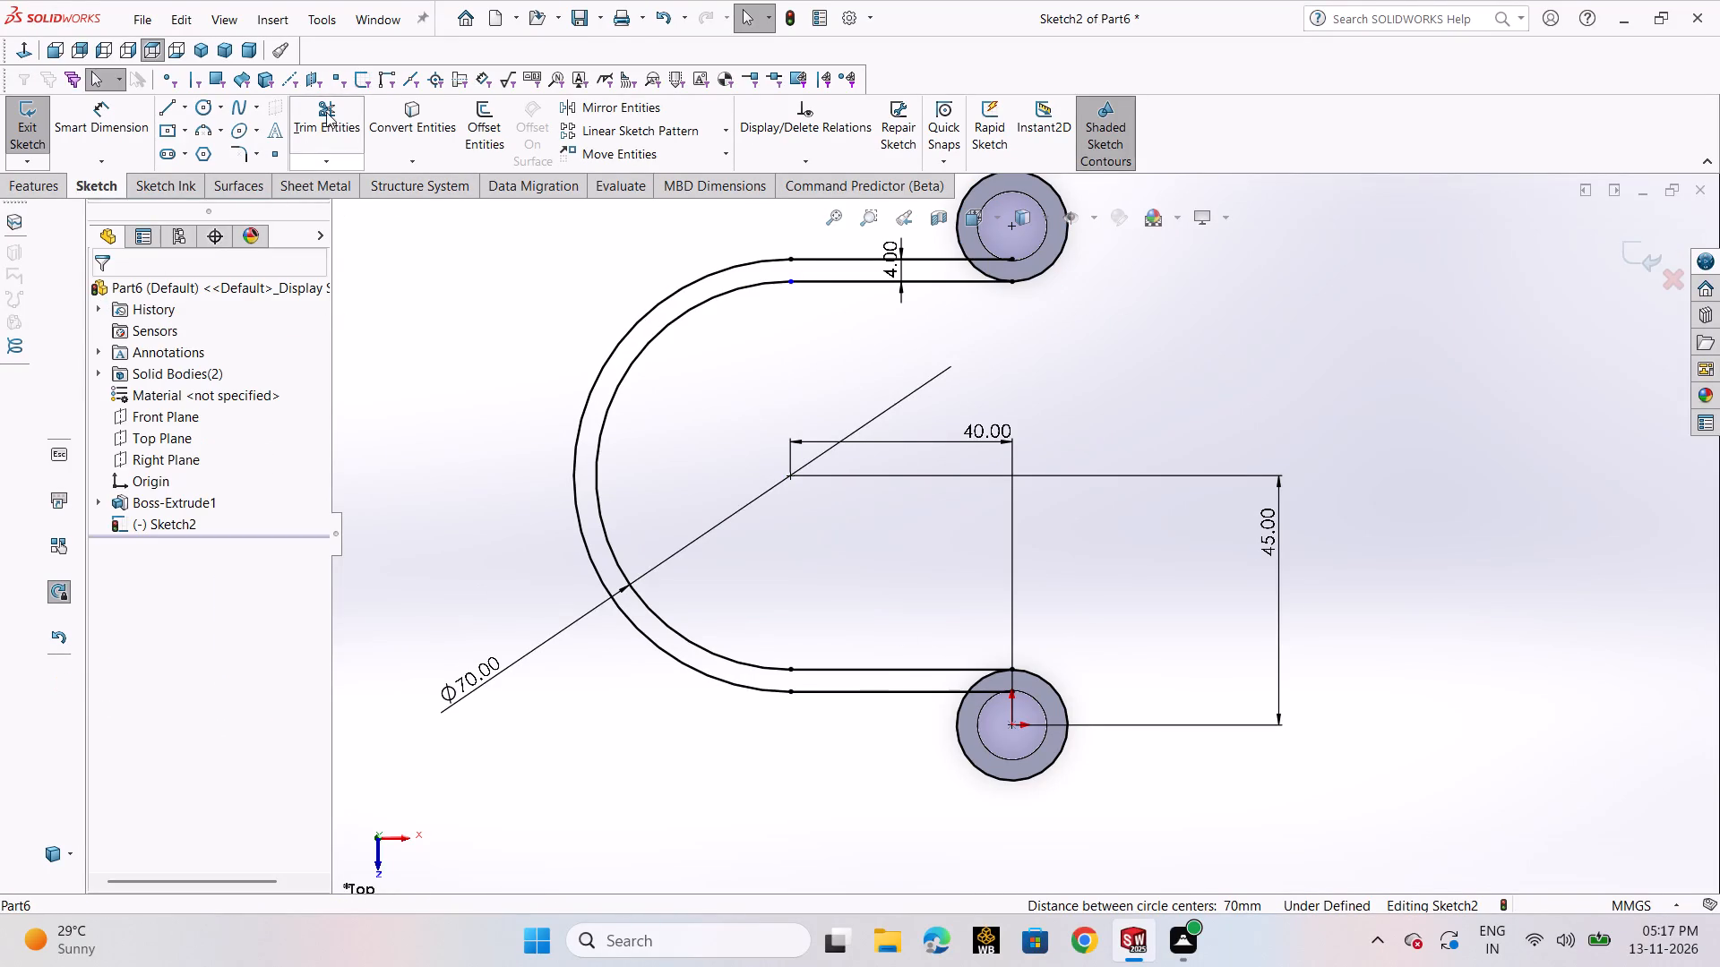
Trim the converted circles and the offset line ends inside both rings, leaving a closed band profile ending on the rings' outer edges.
left_click(326, 112)
scroll(1005, 244, "down", 2)
left_click_drag(988, 275, 1000, 308)
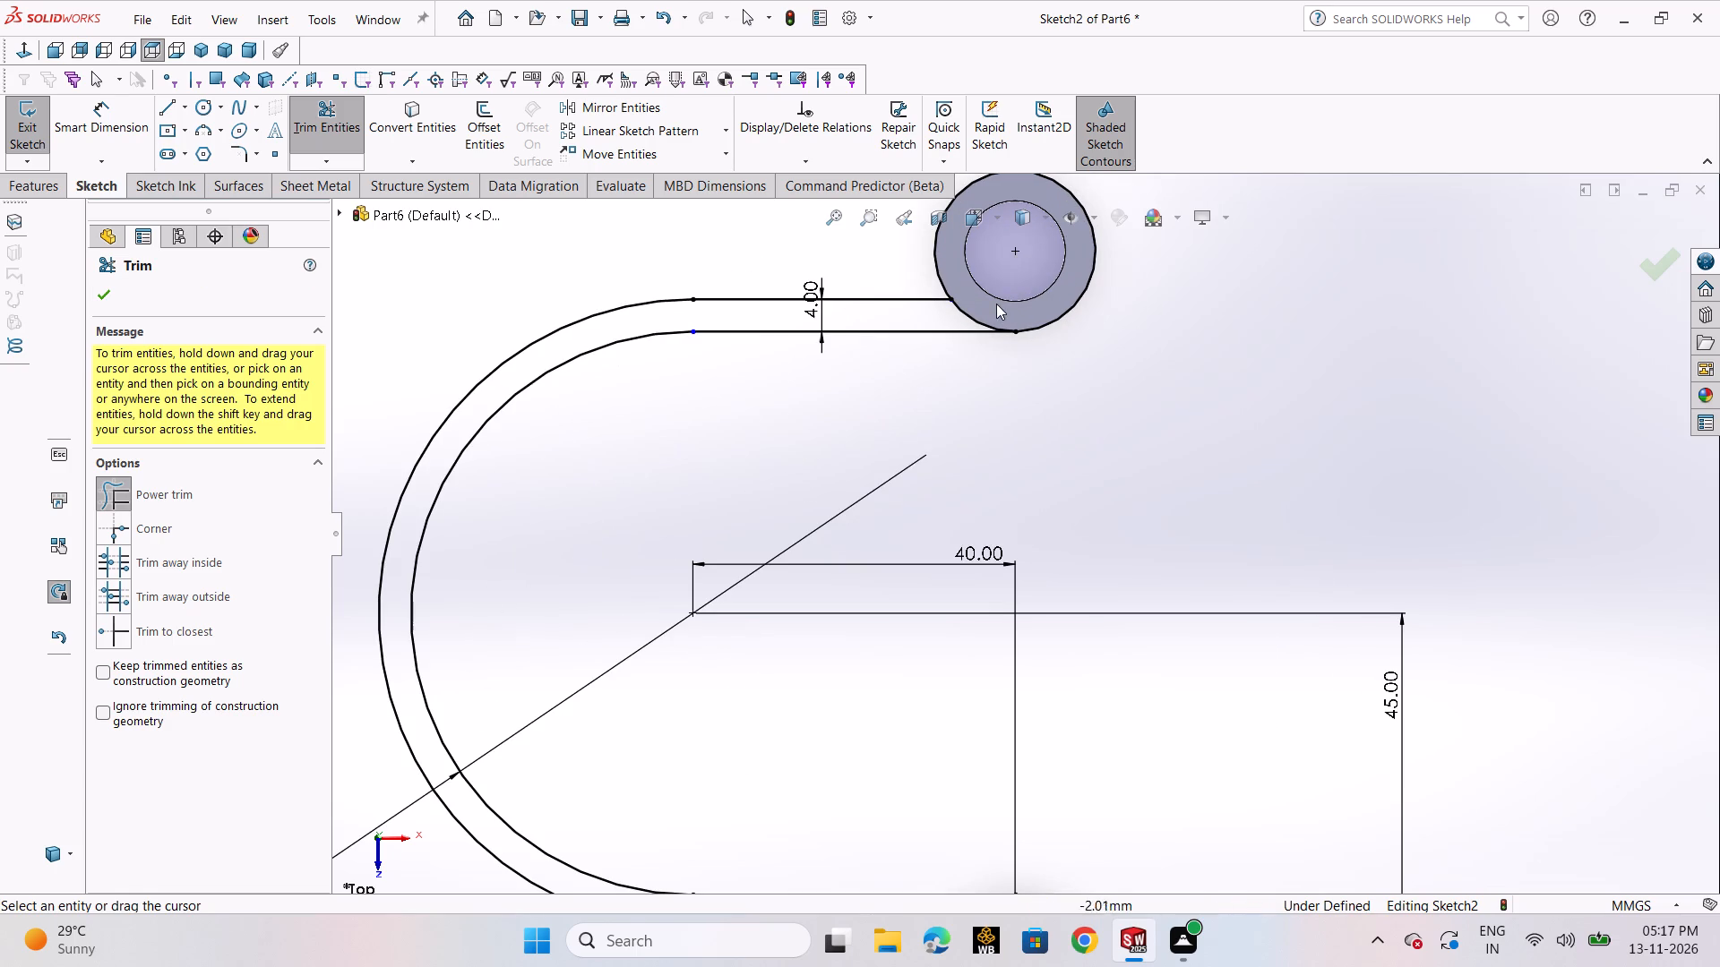
left_click_drag(952, 268, 928, 267)
scroll(1059, 402, "up", 2)
scroll(1039, 622, "up", 3)
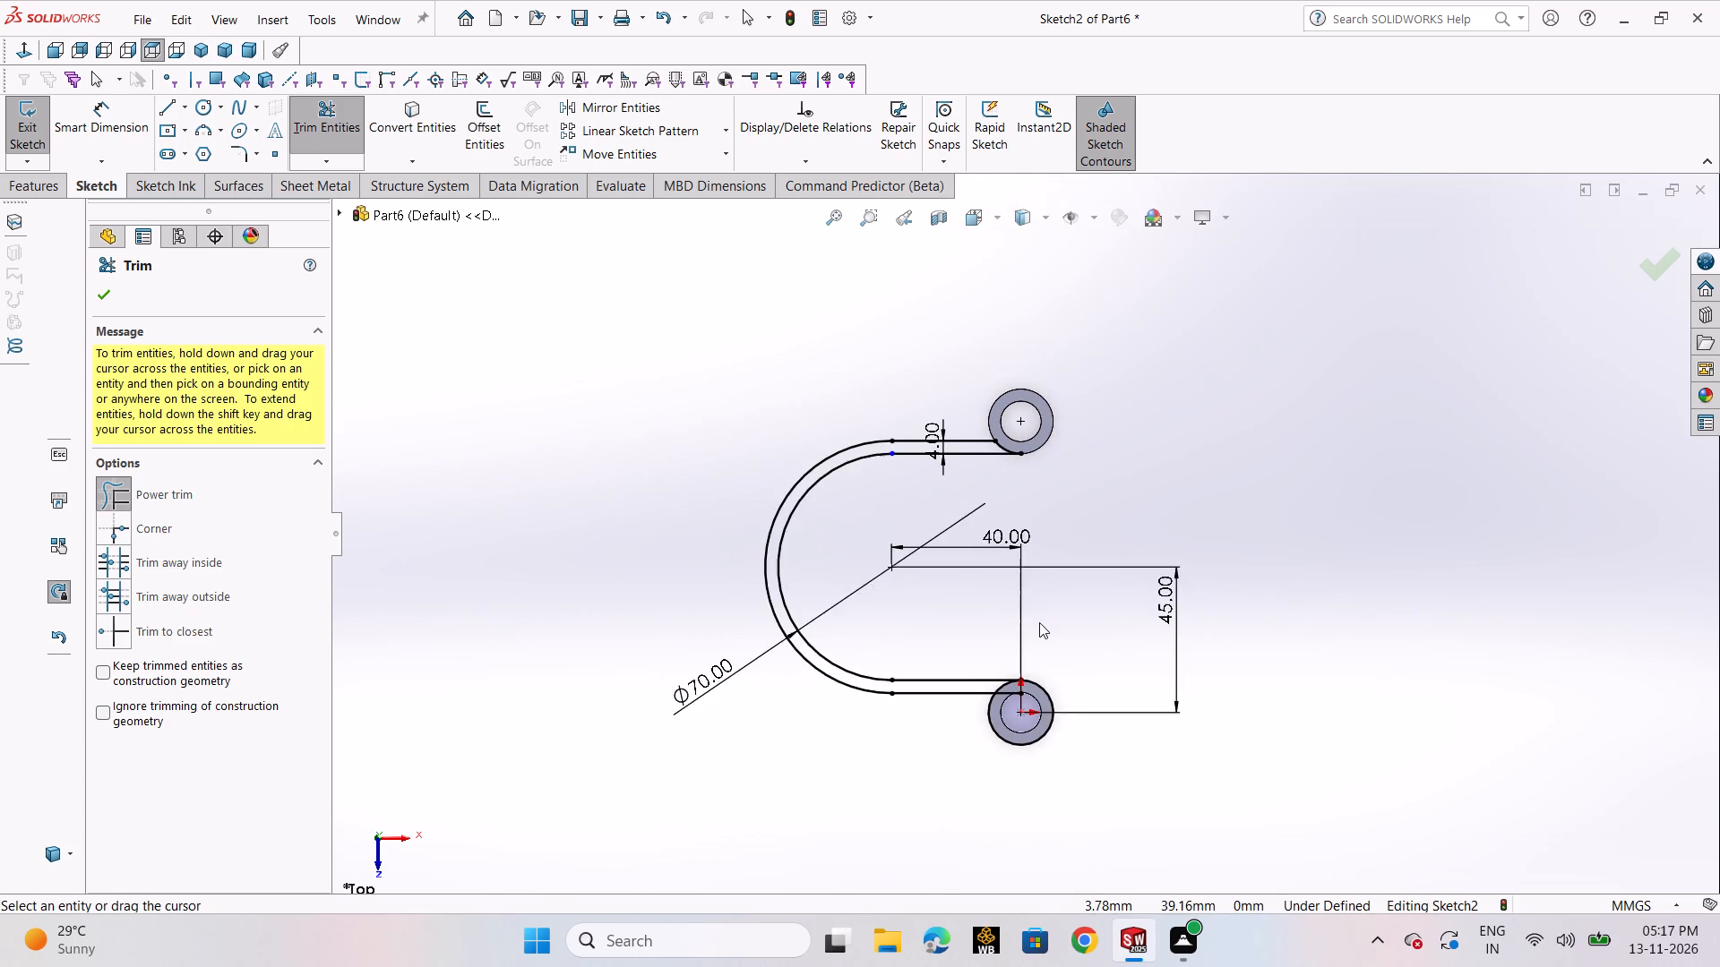
scroll(1039, 653, "down", 4)
left_click_drag(919, 780, 966, 698)
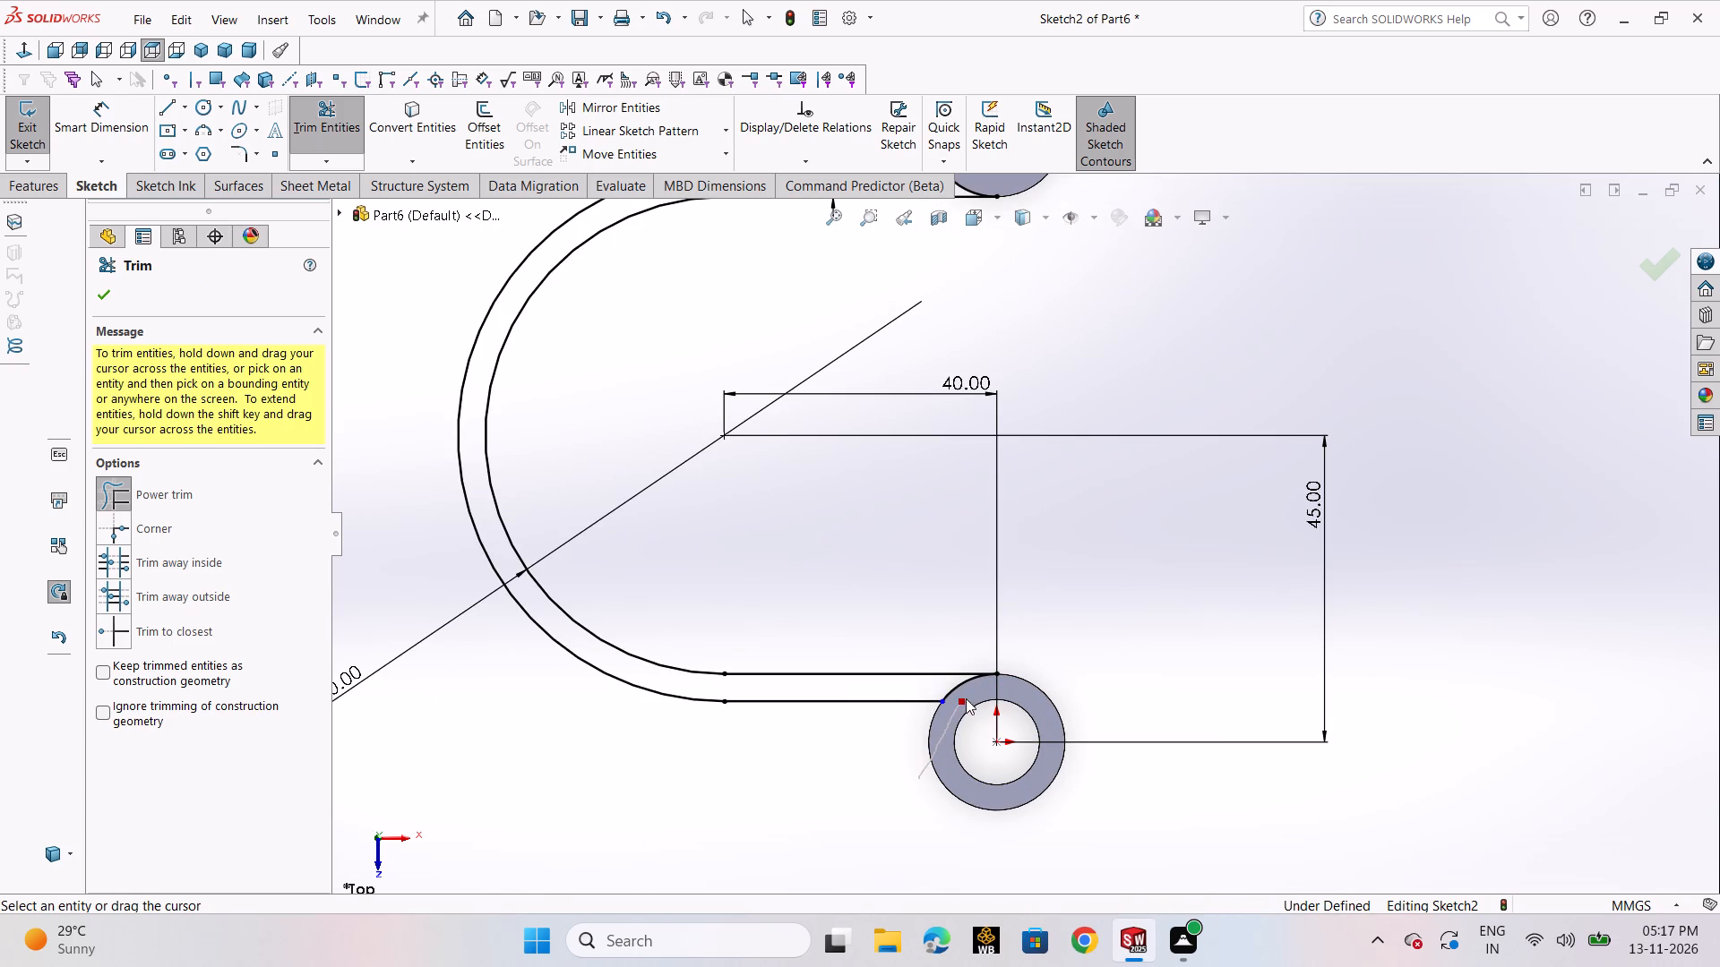
left_click_drag(966, 698, 966, 697)
left_click(110, 295)
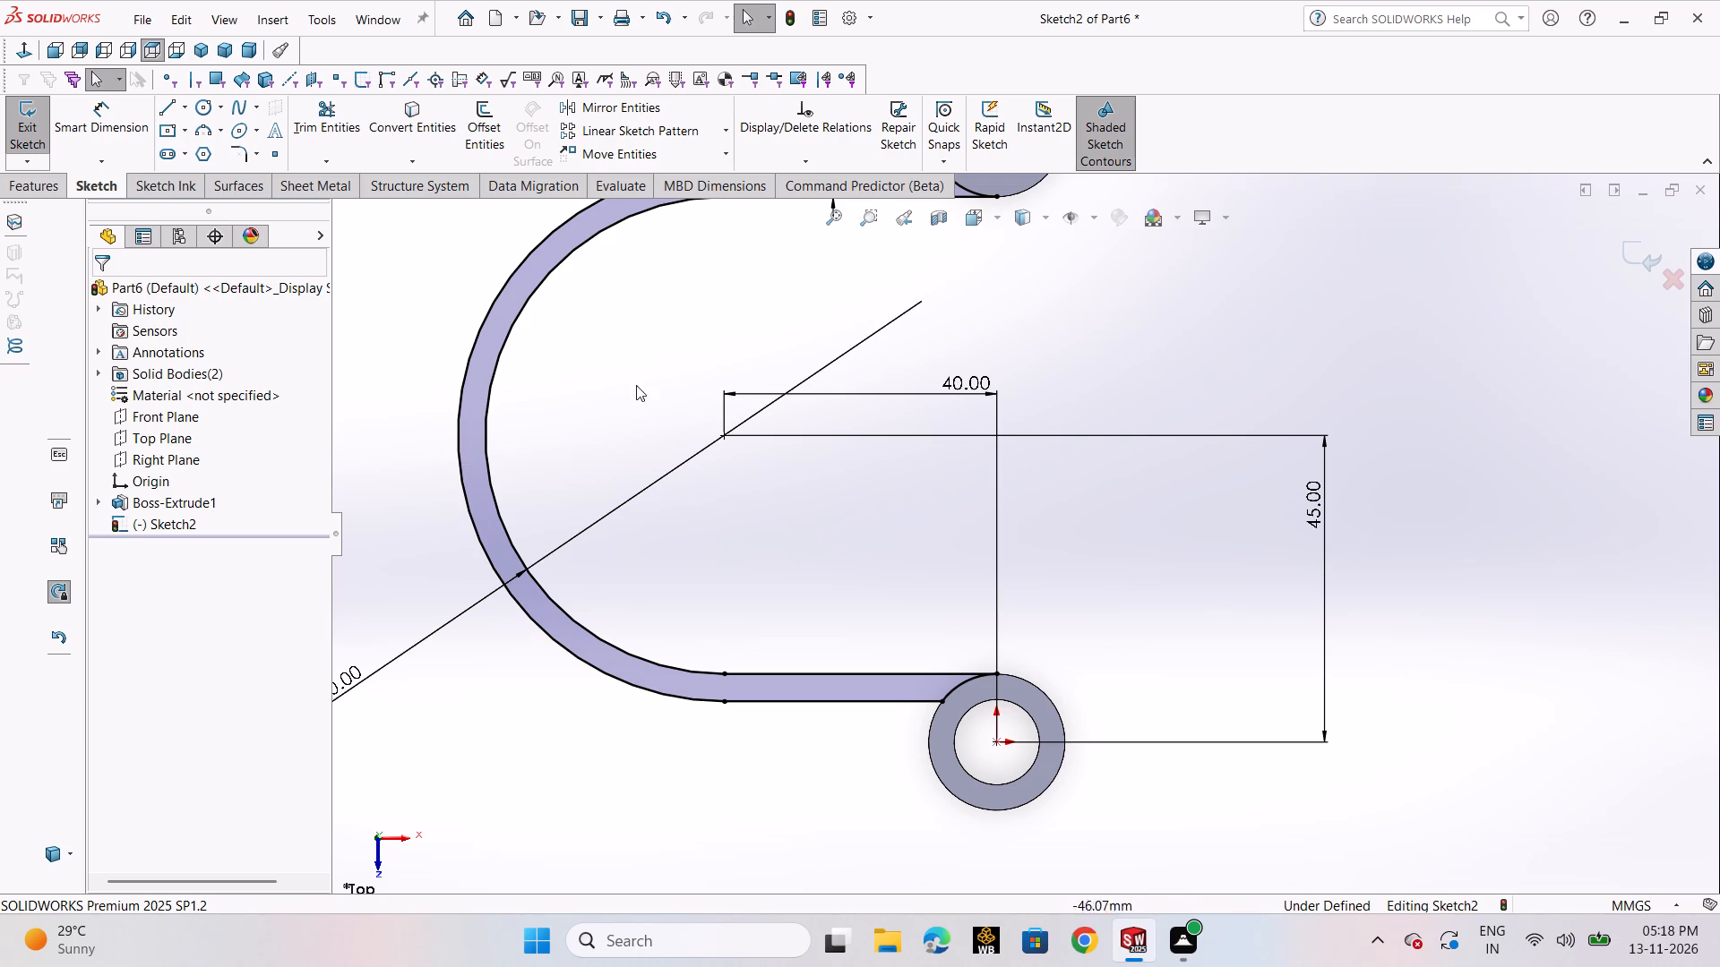
Draw a horizontal centerline about 94 mm long from the arc's centre outward past the closed end of the U-shaped band.
left_click(184, 105)
left_click(208, 150)
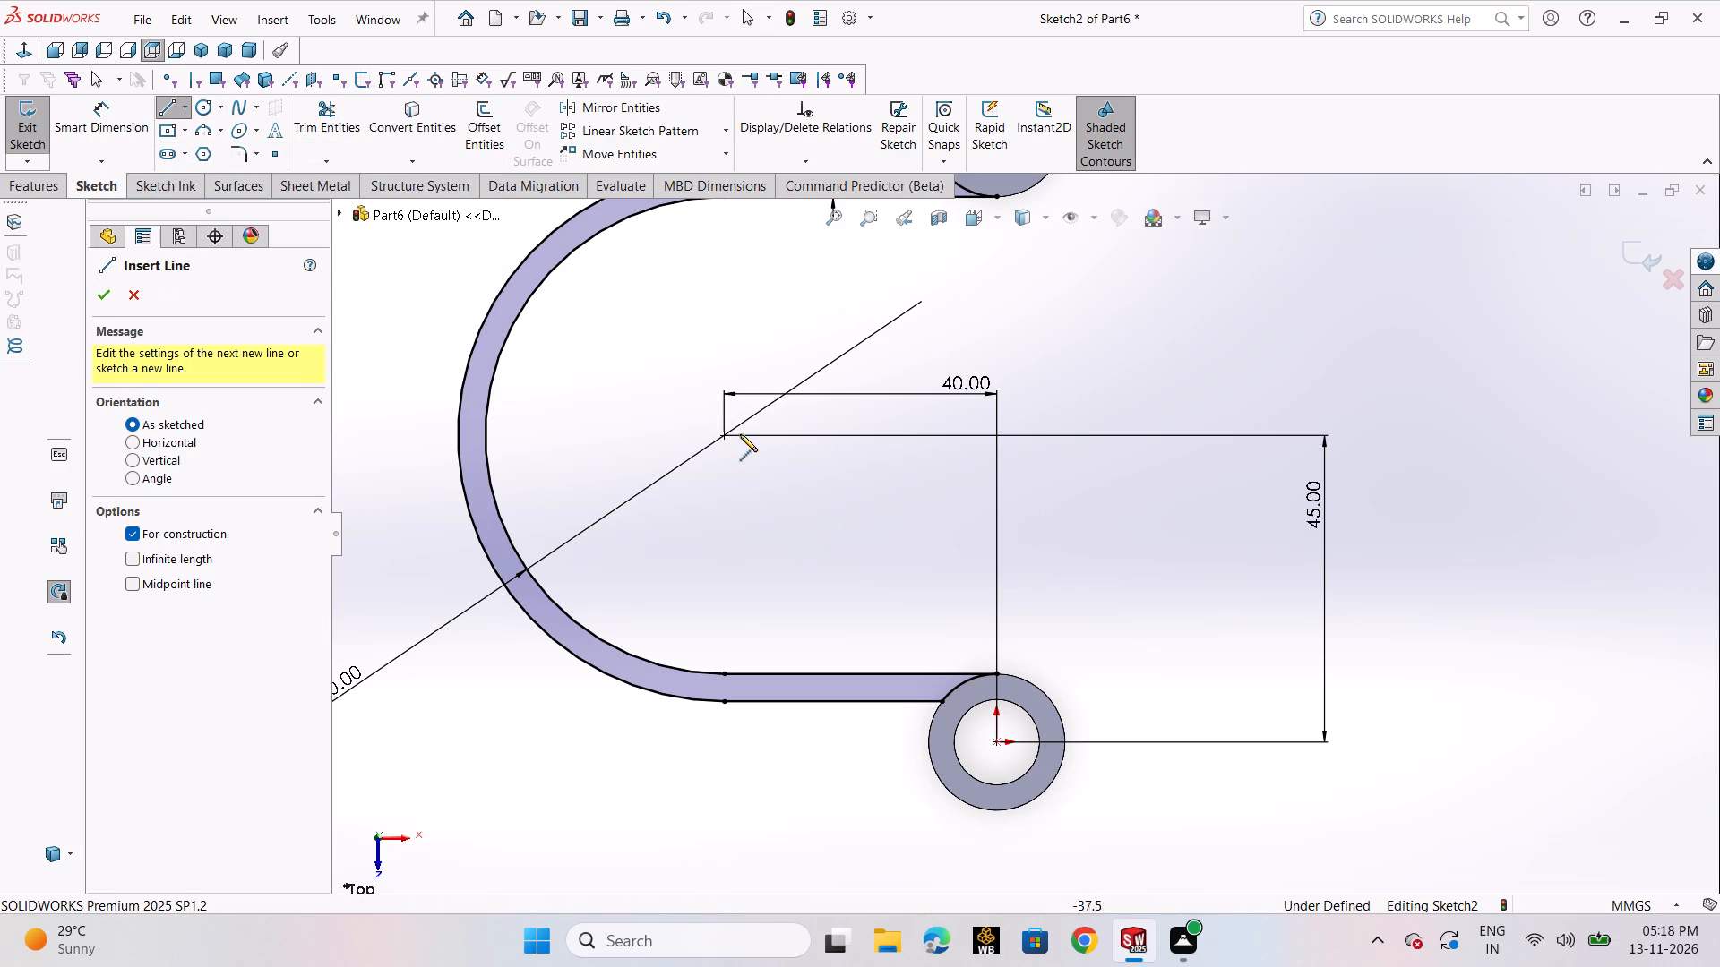
left_click(724, 438)
scroll(703, 419, "up", 3)
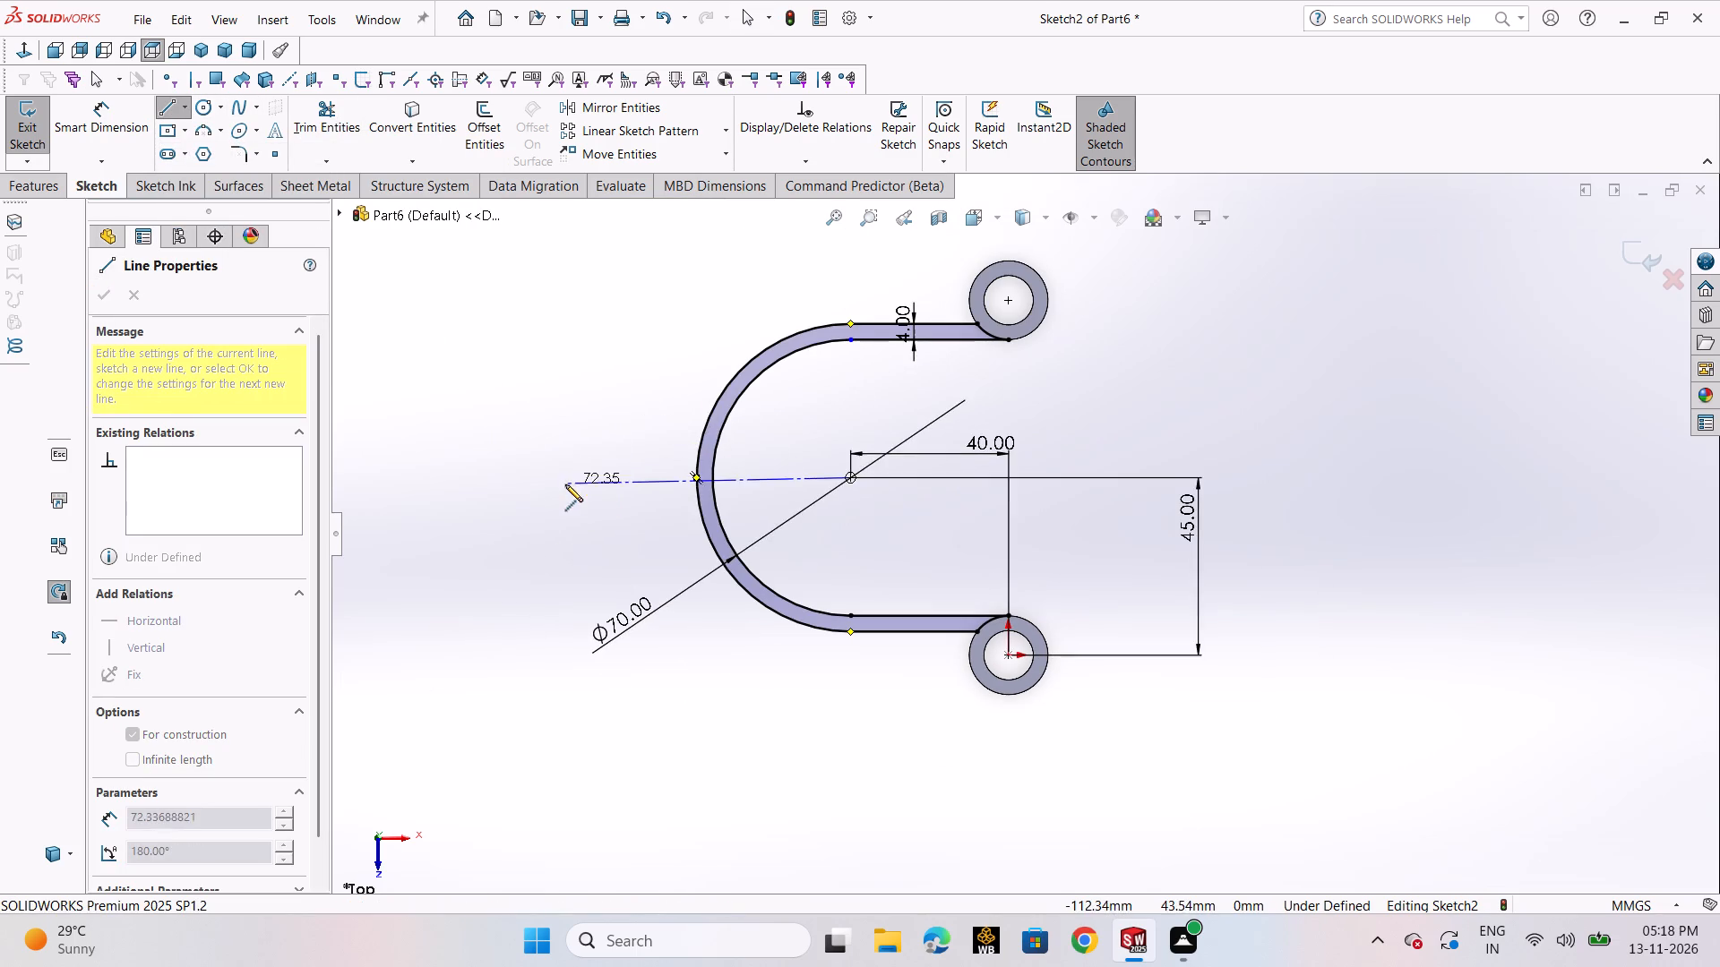
left_click(479, 474)
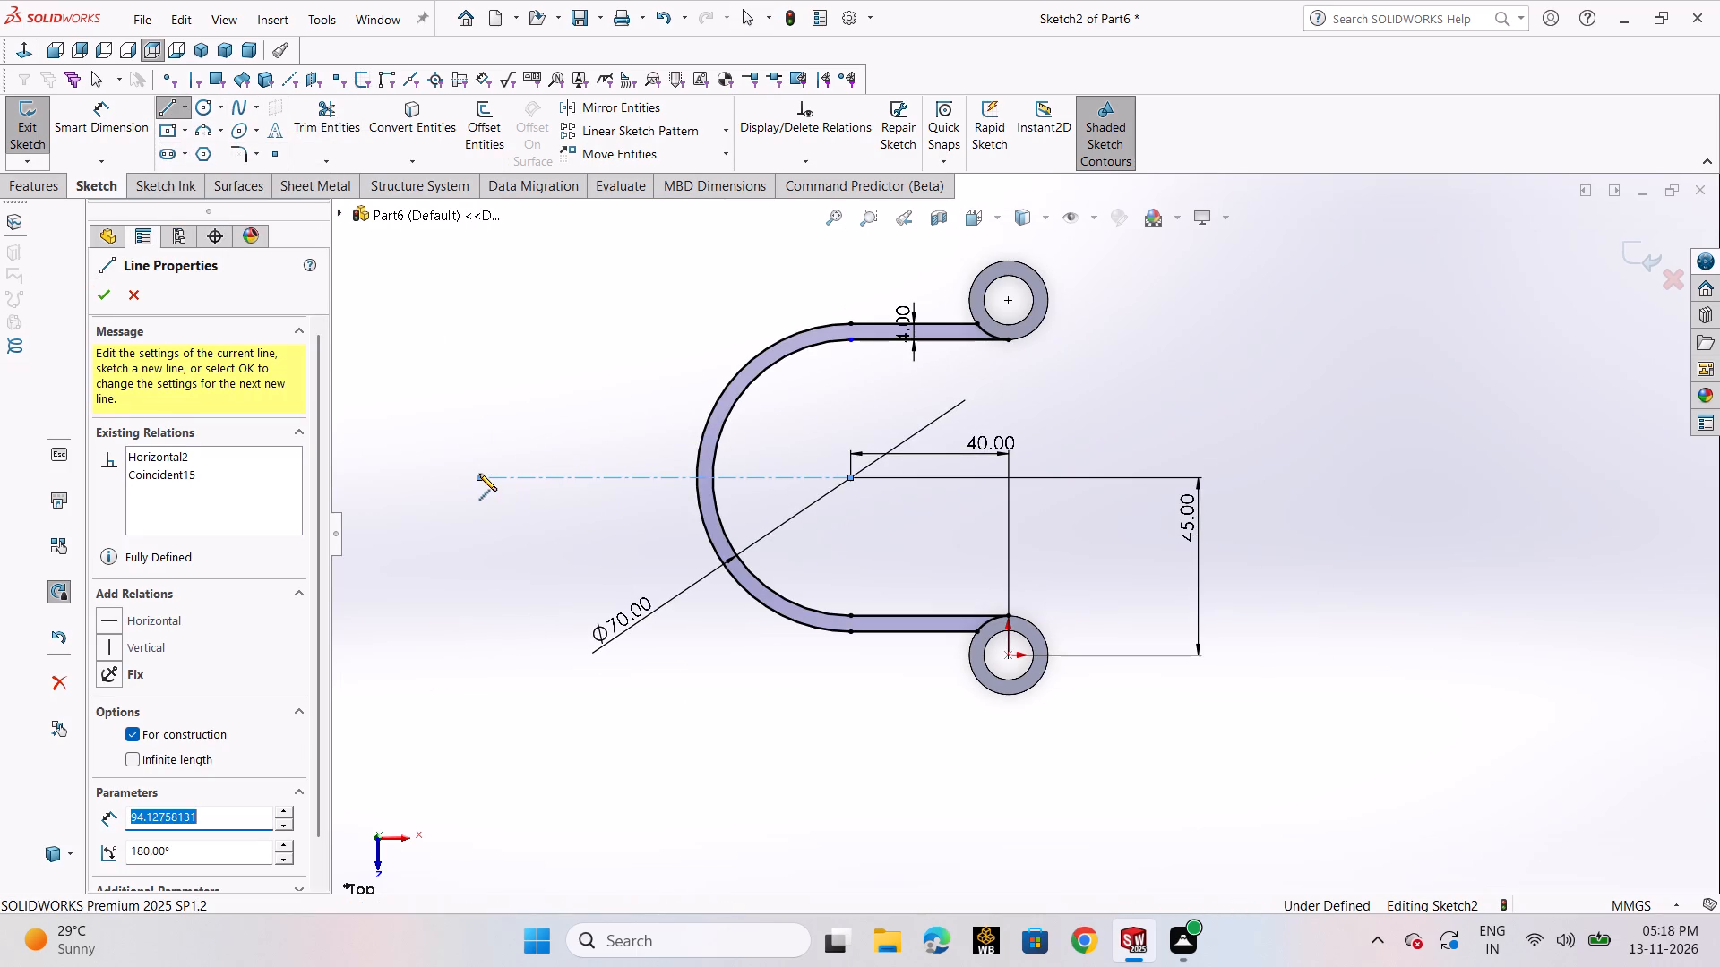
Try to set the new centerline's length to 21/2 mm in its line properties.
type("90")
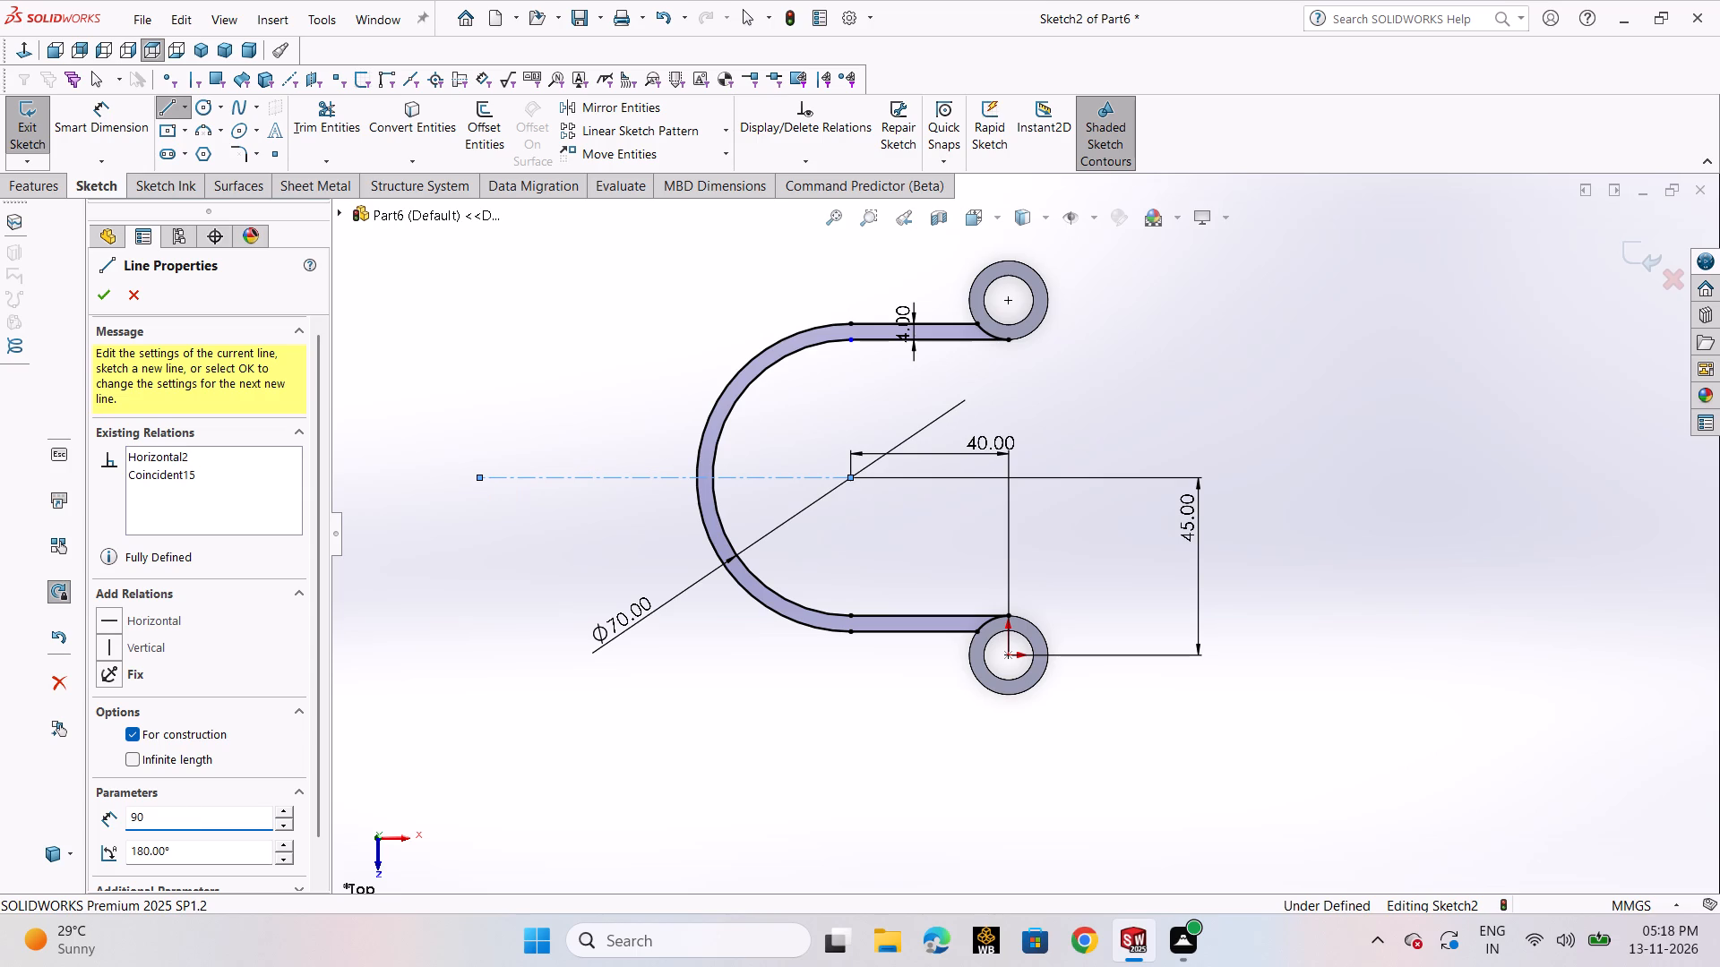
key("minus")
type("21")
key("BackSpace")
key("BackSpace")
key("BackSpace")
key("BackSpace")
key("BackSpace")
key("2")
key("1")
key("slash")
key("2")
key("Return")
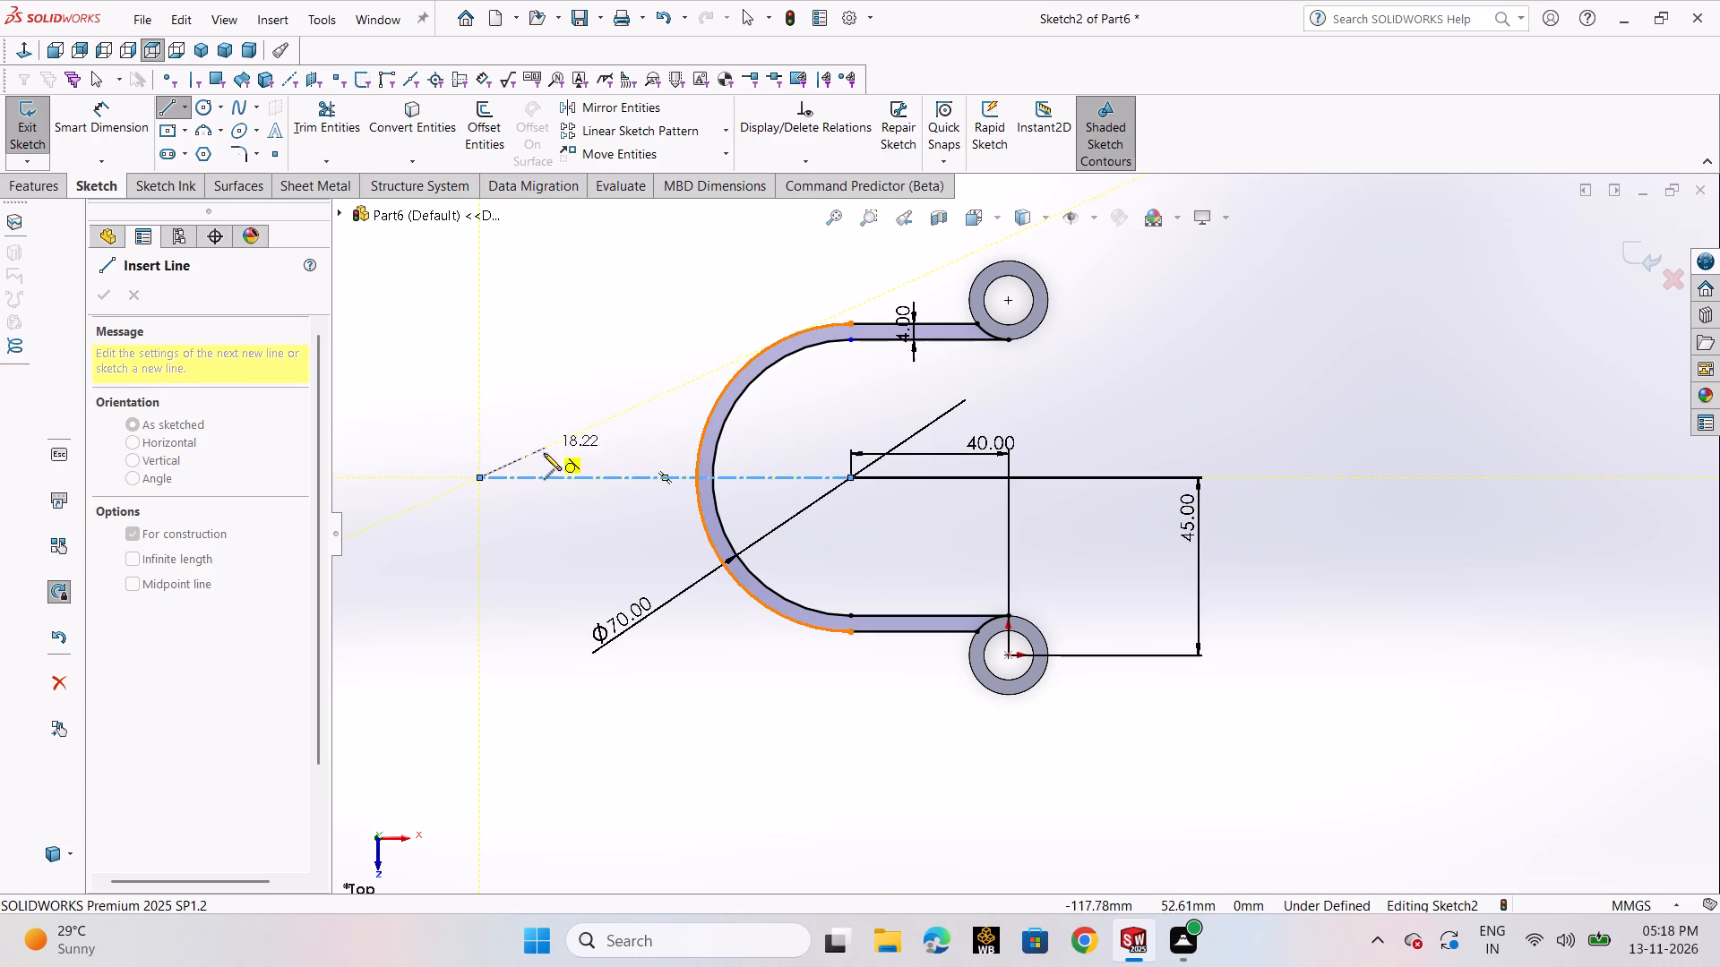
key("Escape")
Dimension the horizontal centerline's length as 90 mm.
left_click(90, 137)
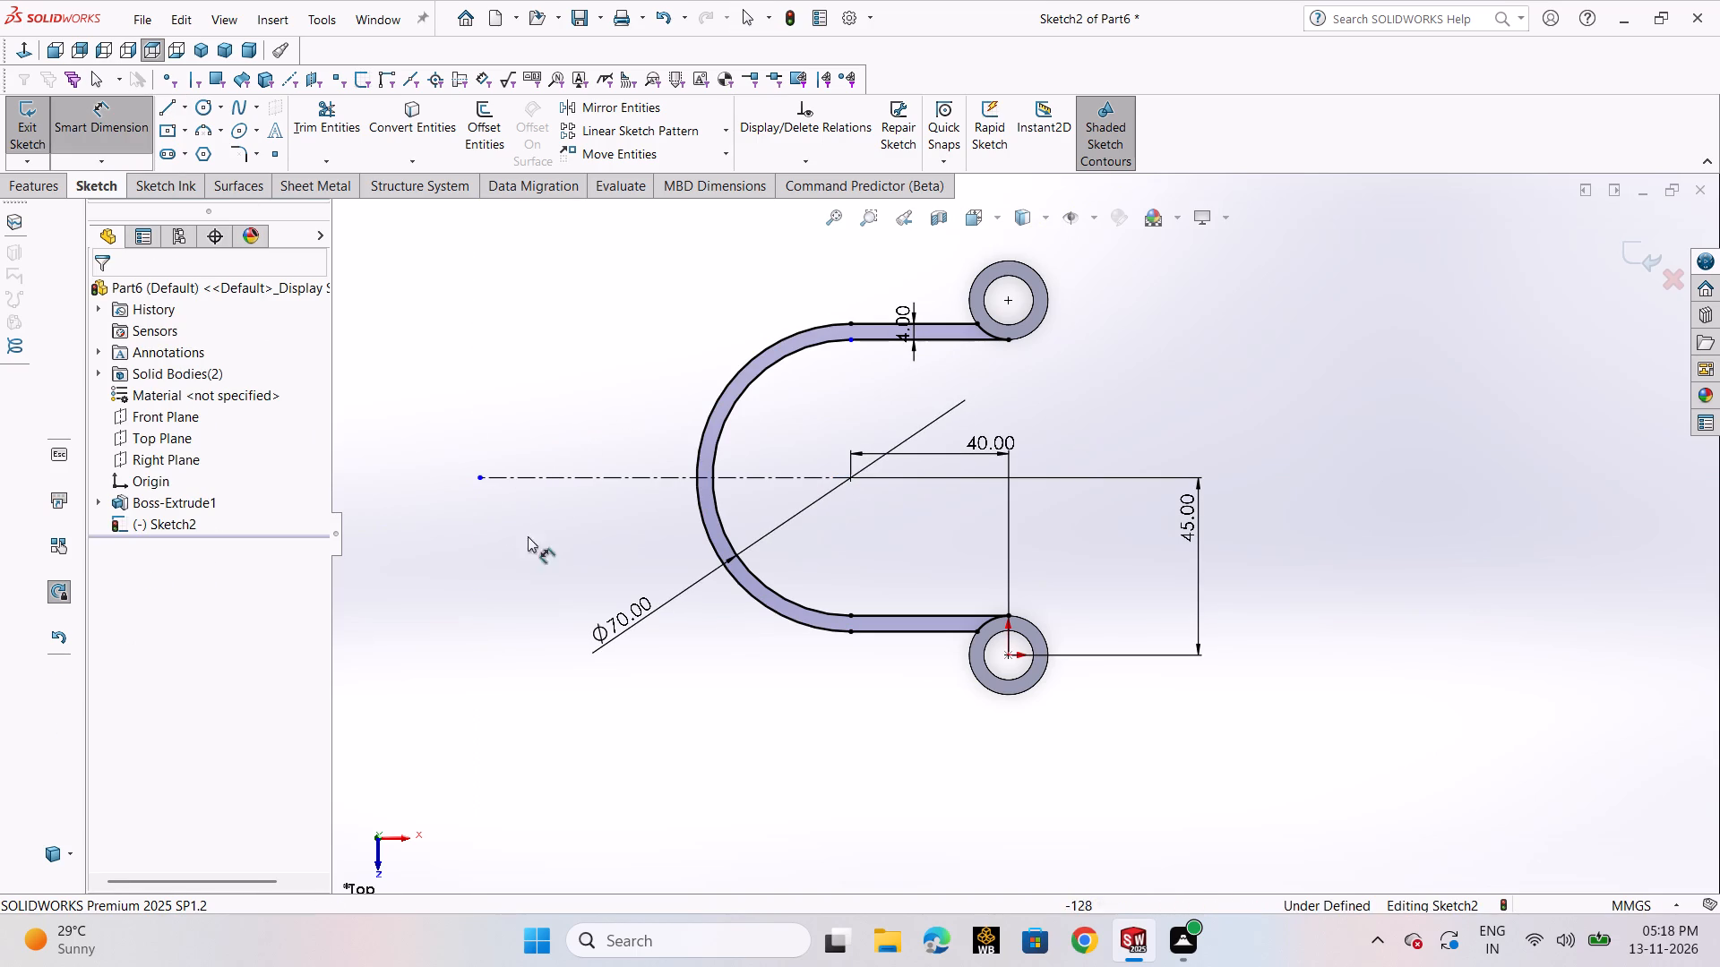
left_click(587, 478)
left_click(565, 618)
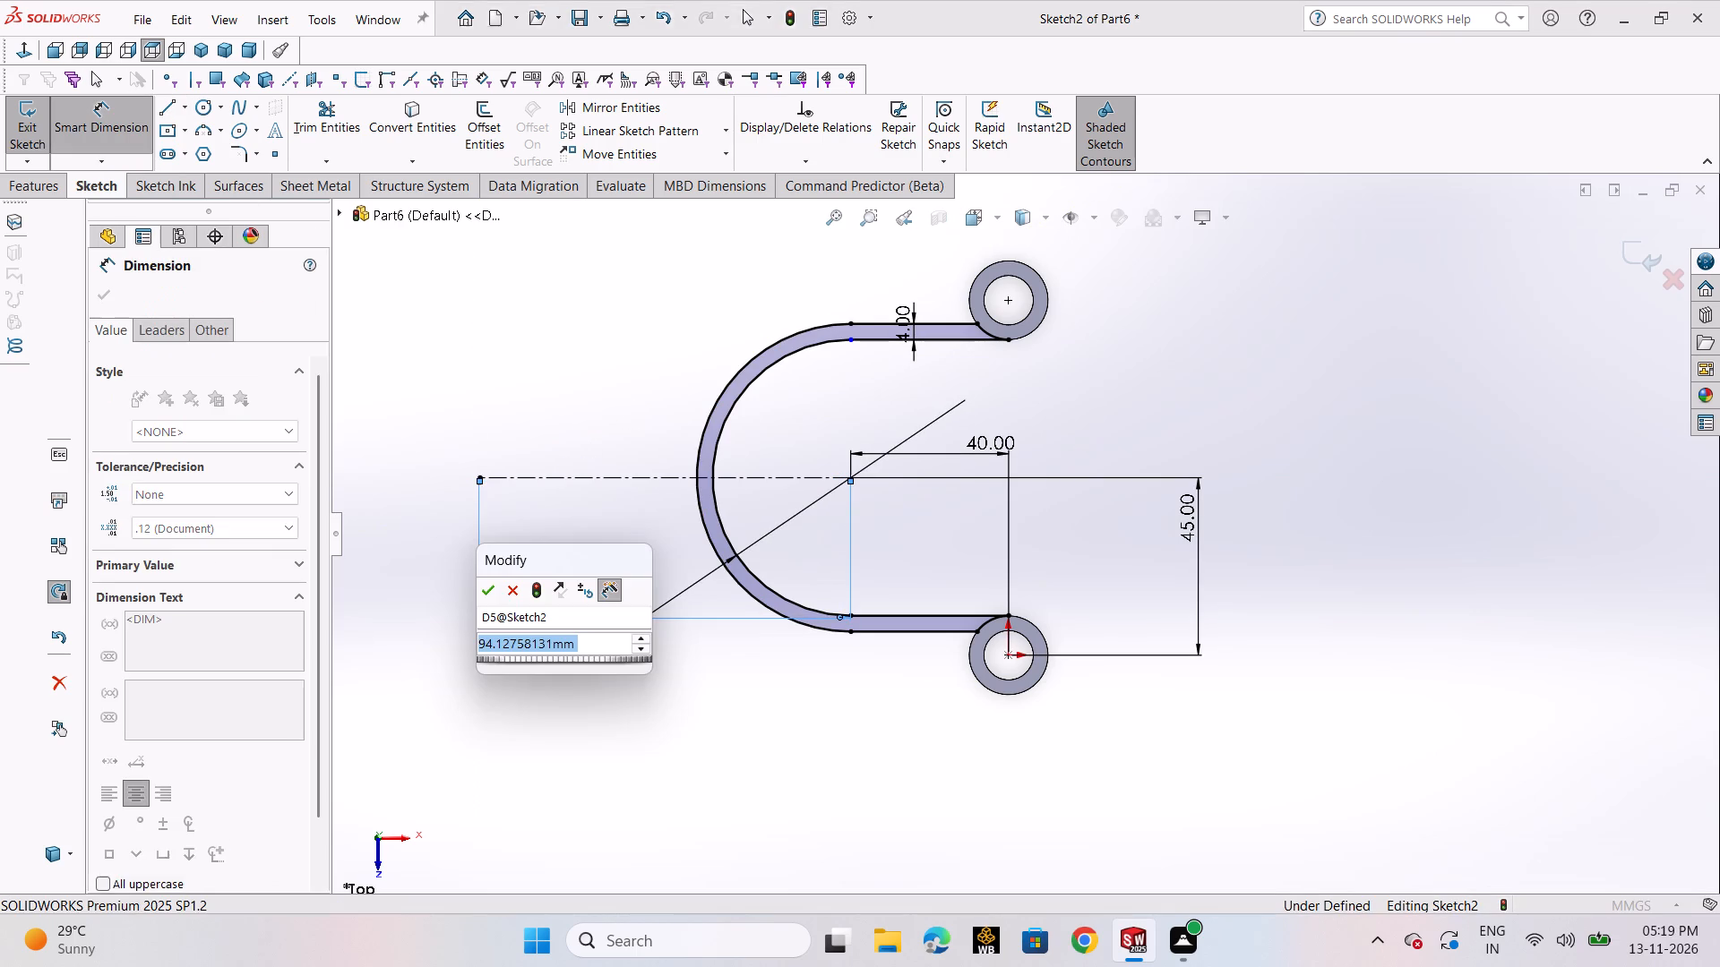
type("90")
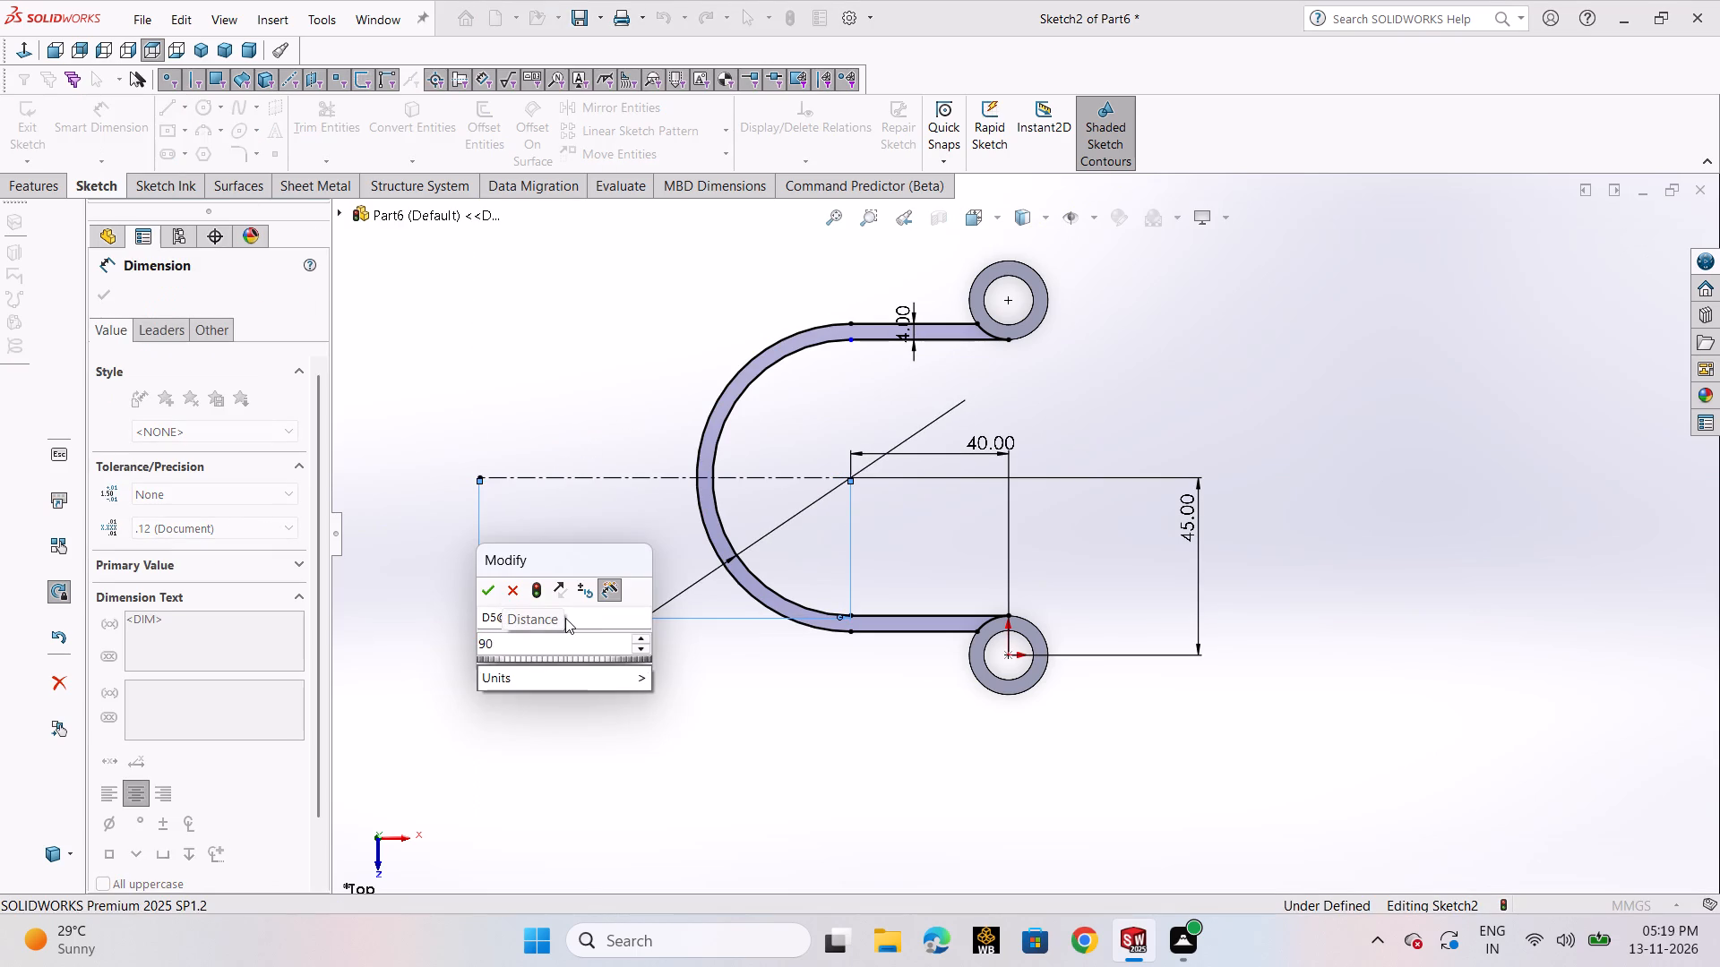
key("Return")
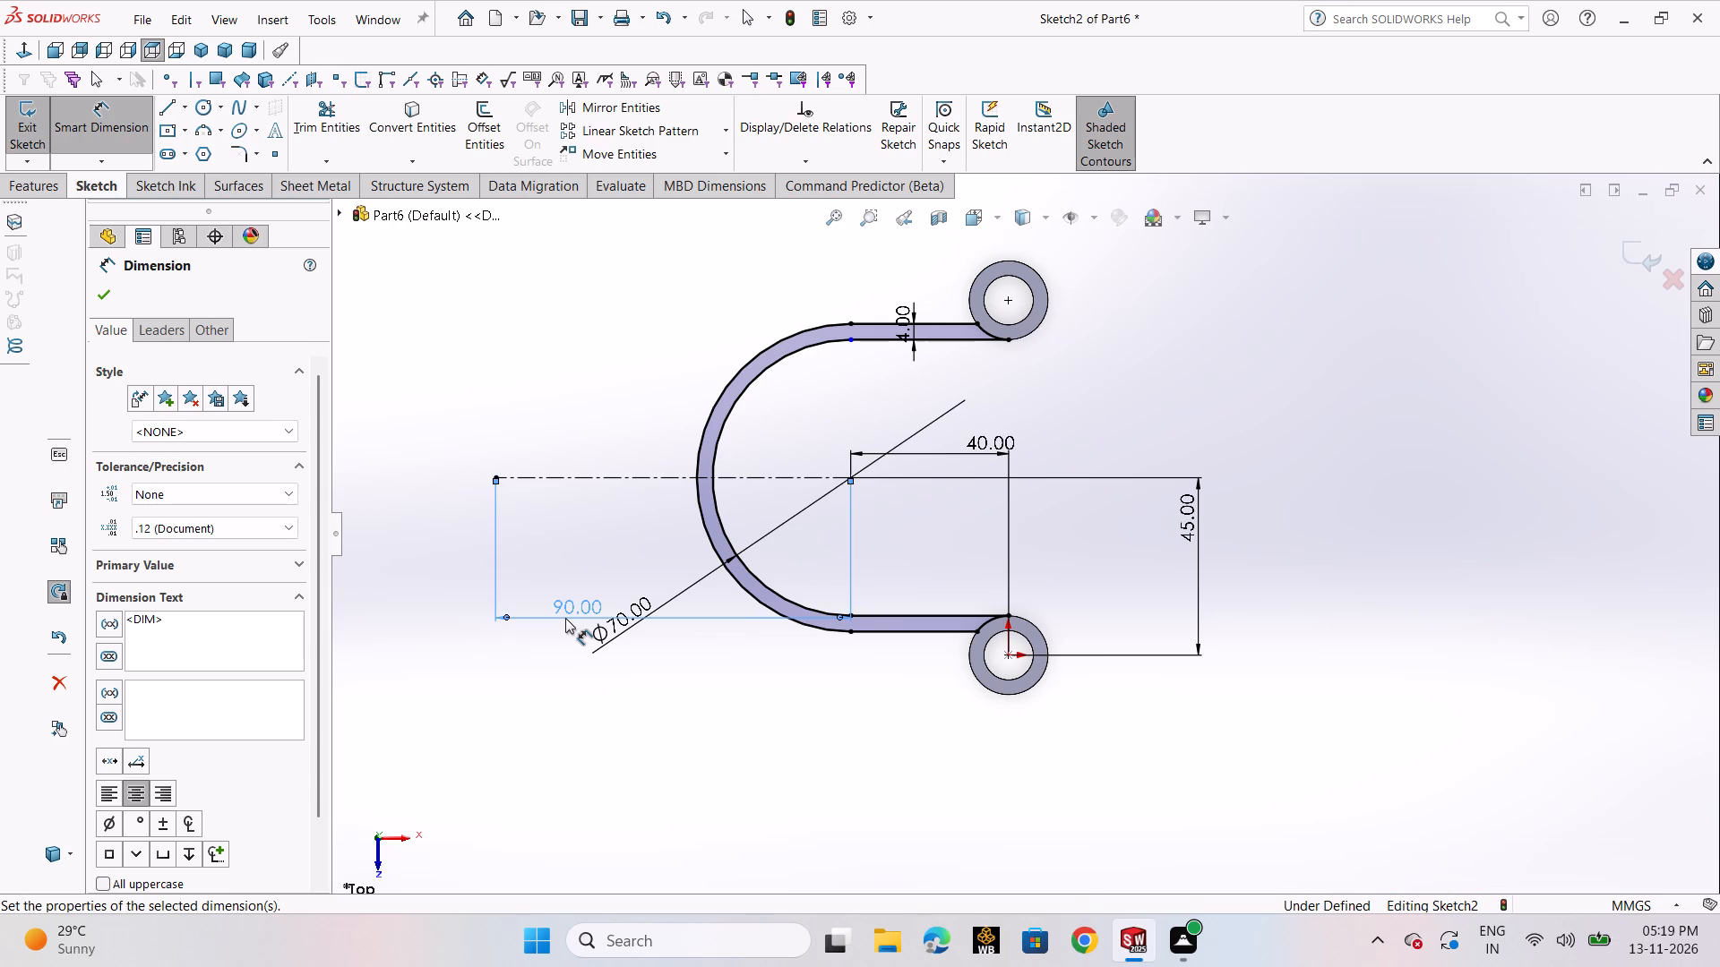
Set the centerline's length dimension to 21/2 mm.
double_click(571, 614)
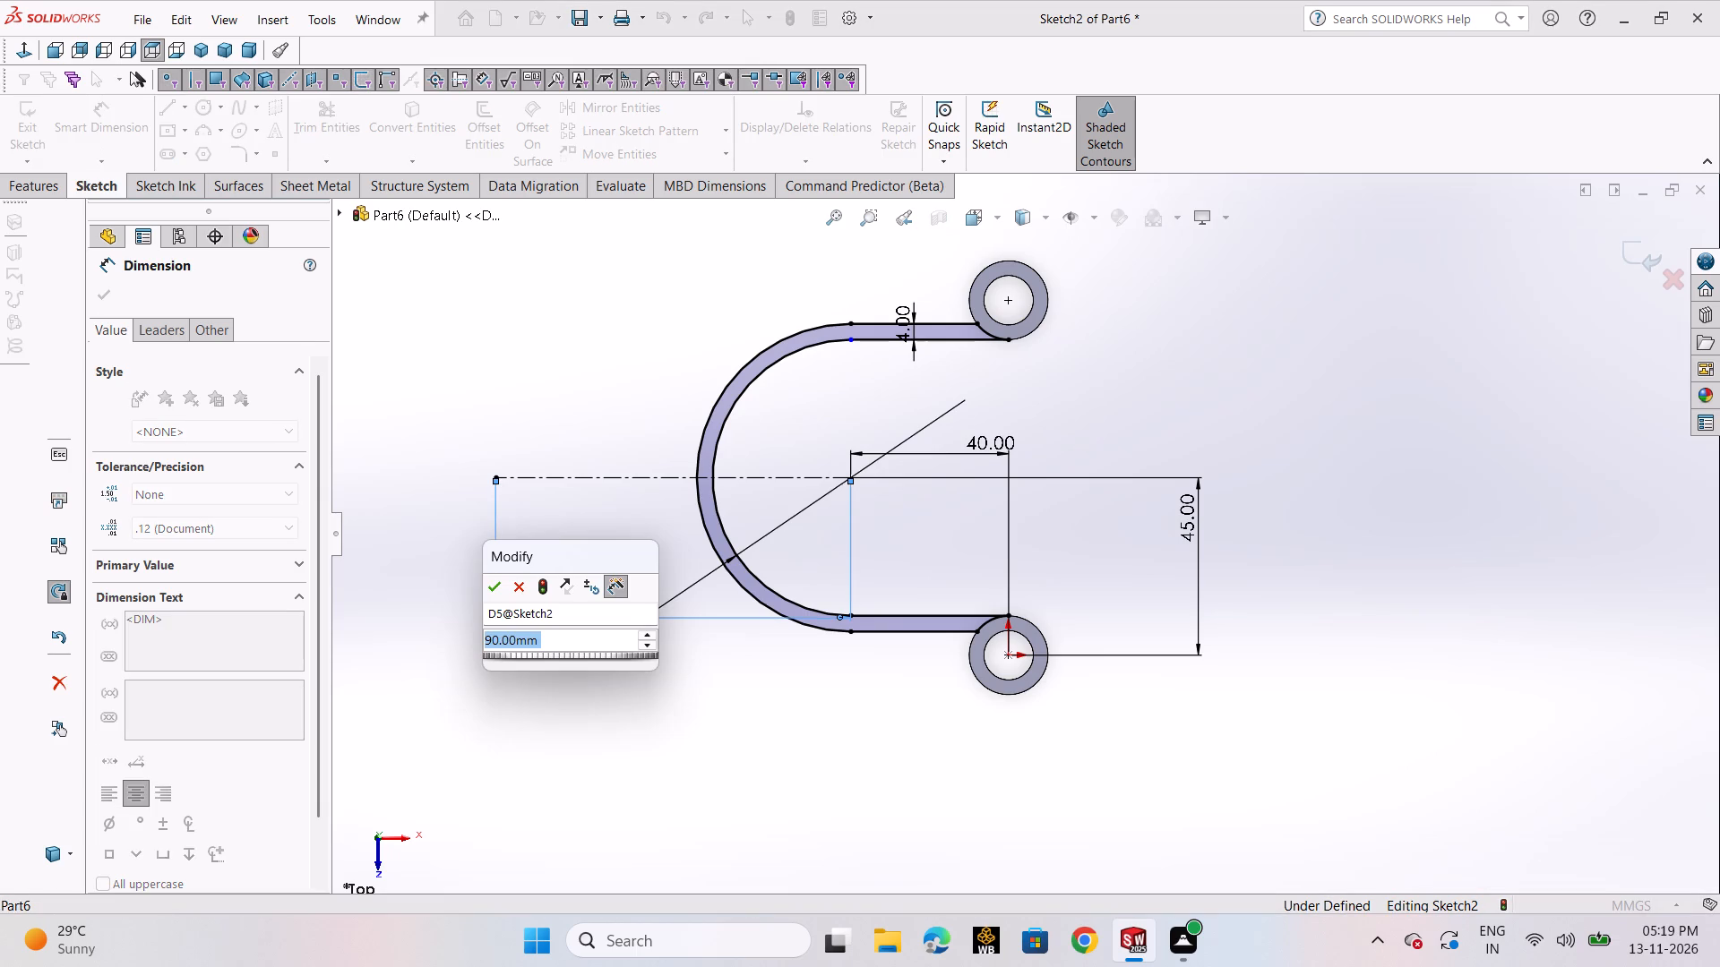
type("21/2")
key("Return")
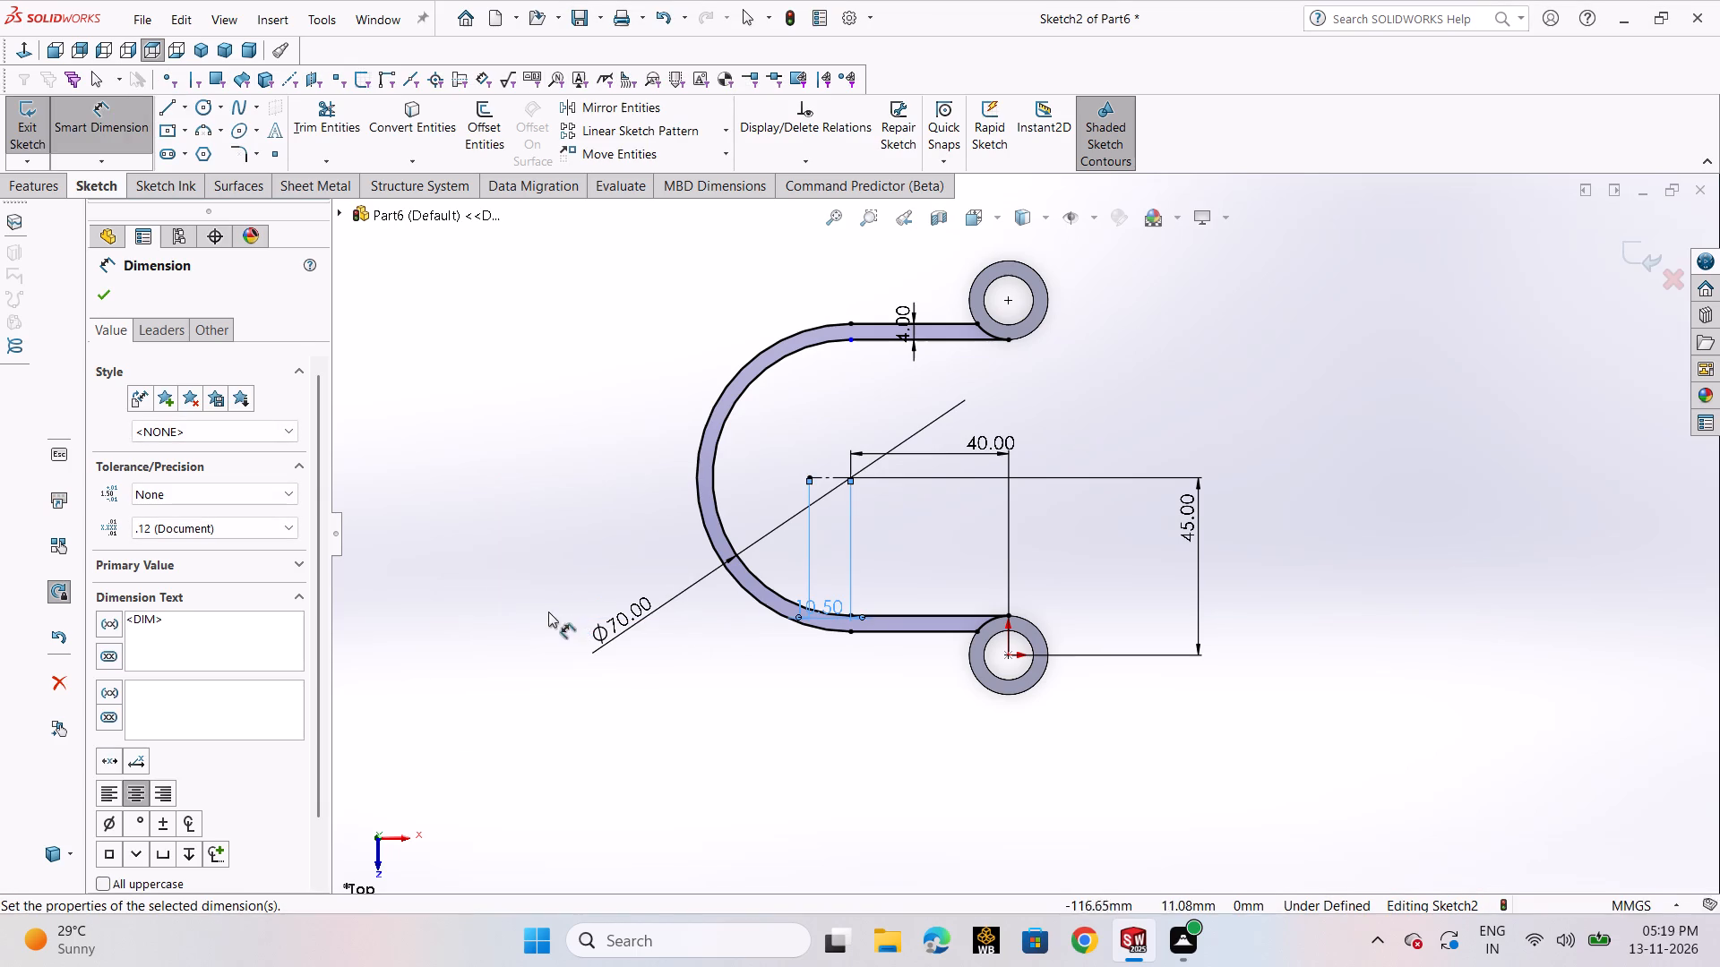
Set the horizontal centerline's length dimension to 90-10.5 mm.
double_click(828, 606)
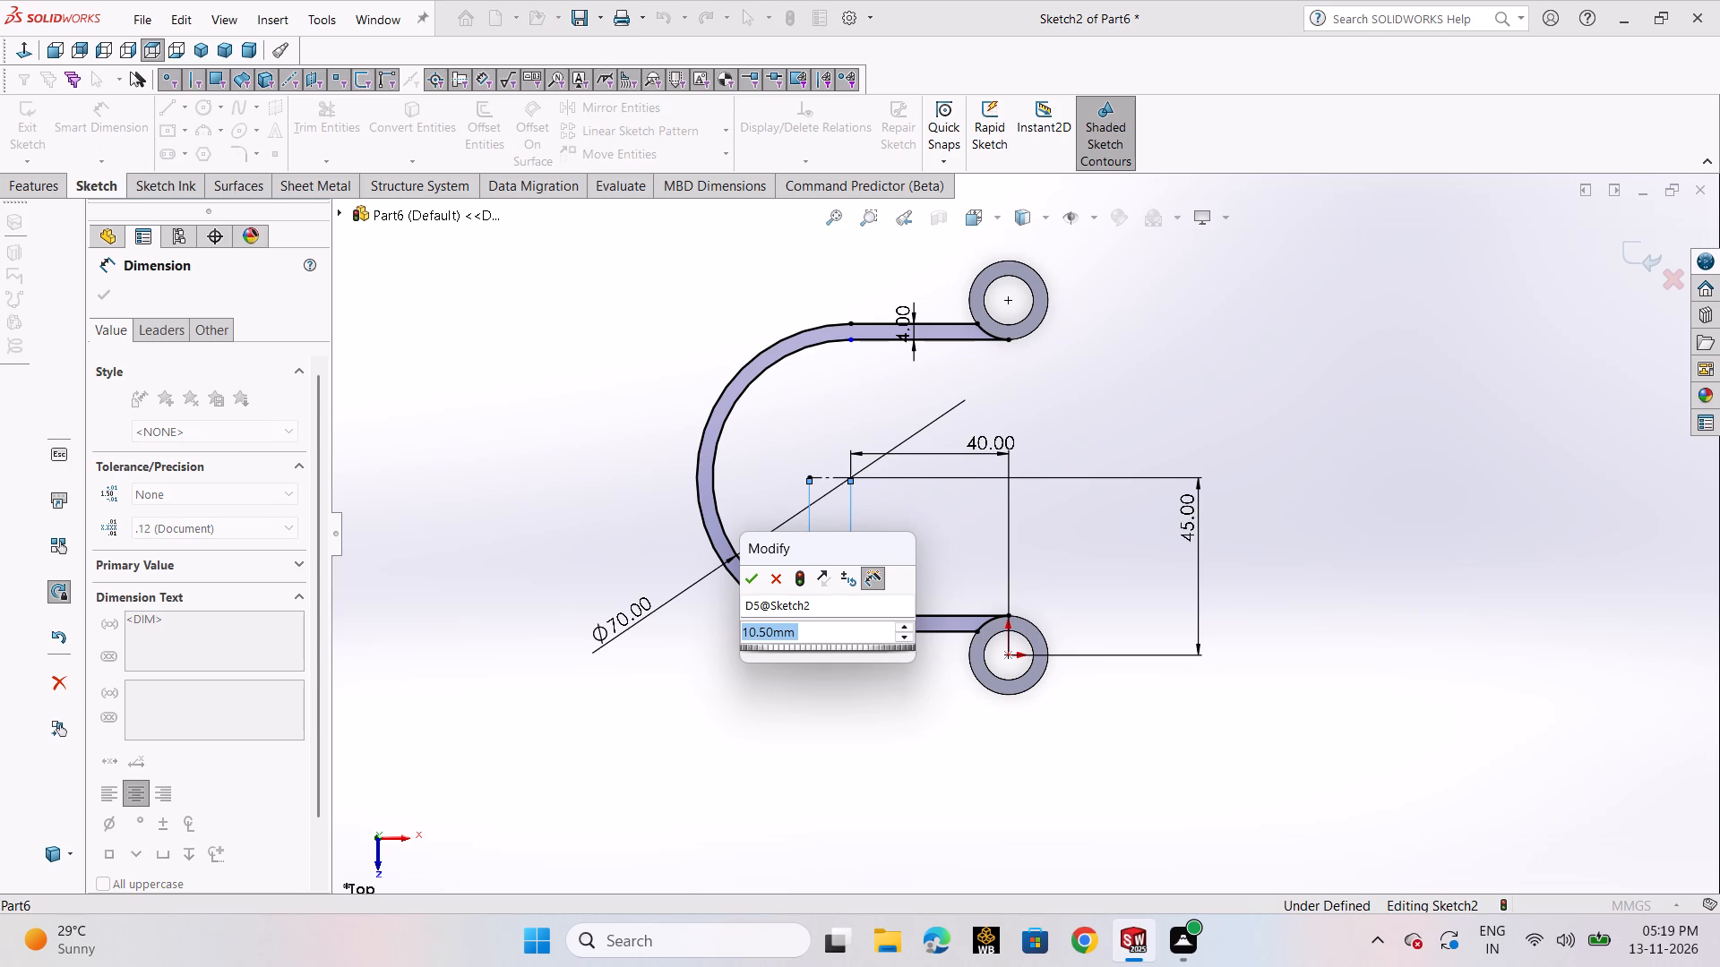
type("1.")
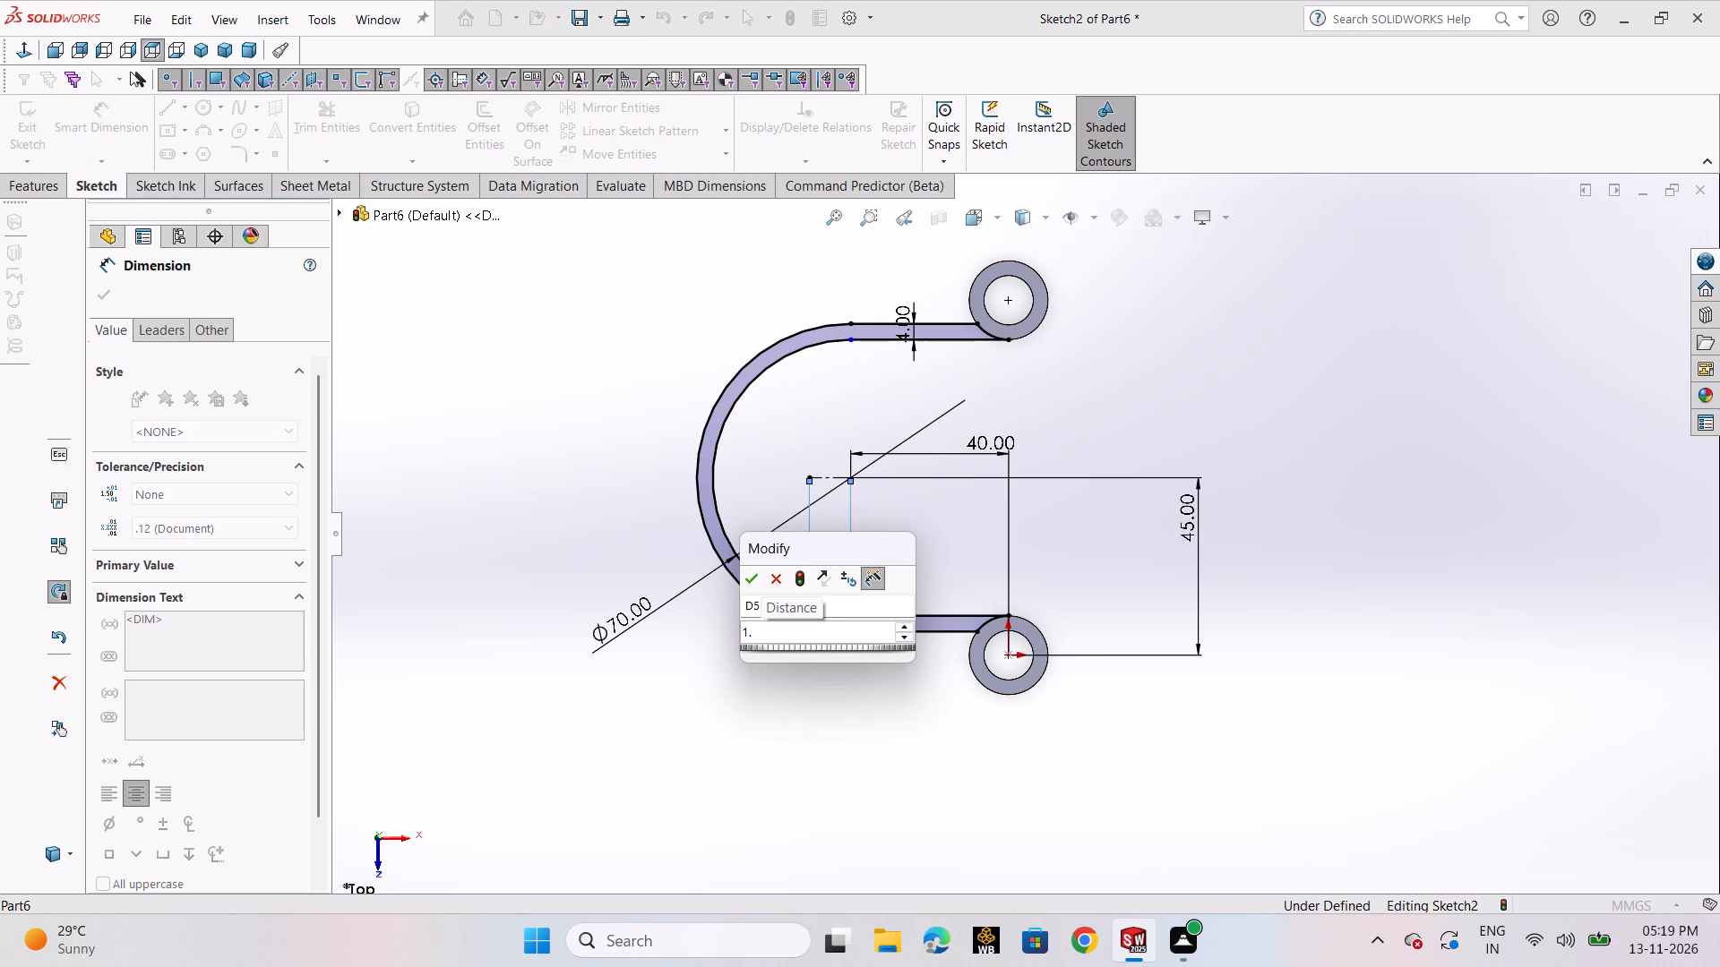
key("BackSpace")
type("0.50+")
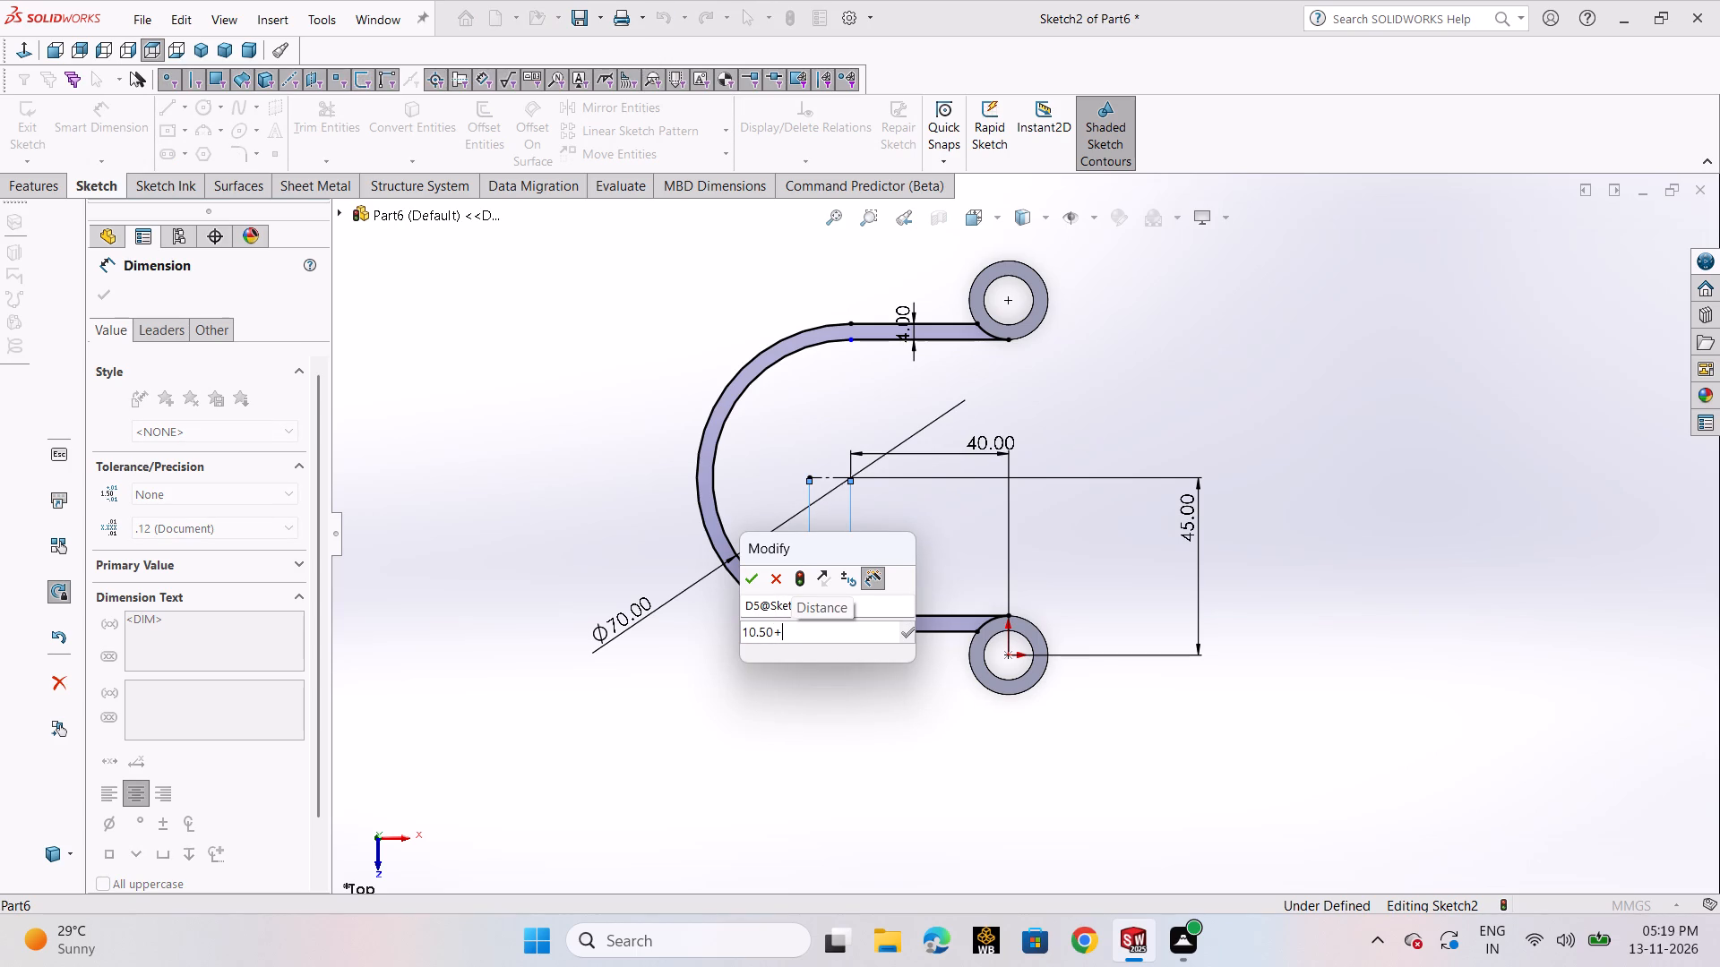
key("BackSpace")
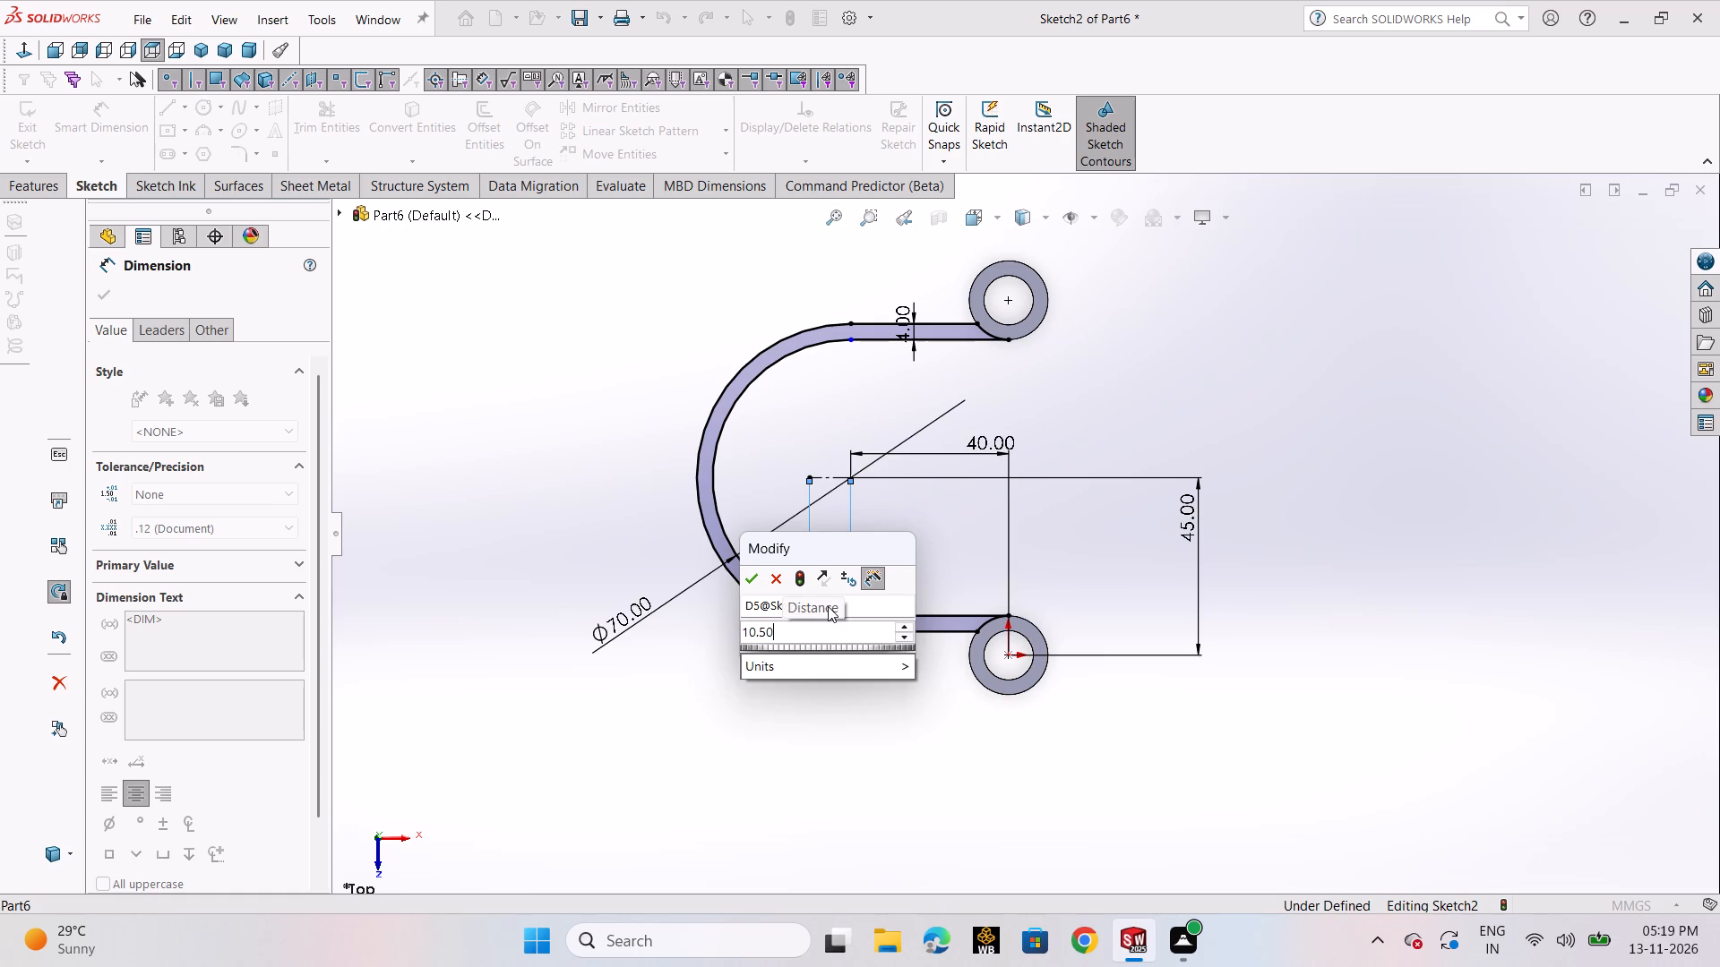
key("BackSpace")
key("BackSpace")
key("BackSpace")
key("BackSpace")
key("BackSpace")
key("BackSpace")
key("BackSpace")
key("BackSpace")
key("BackSpace")
key("BackSpace")
type("90-10.5")
key("Return")
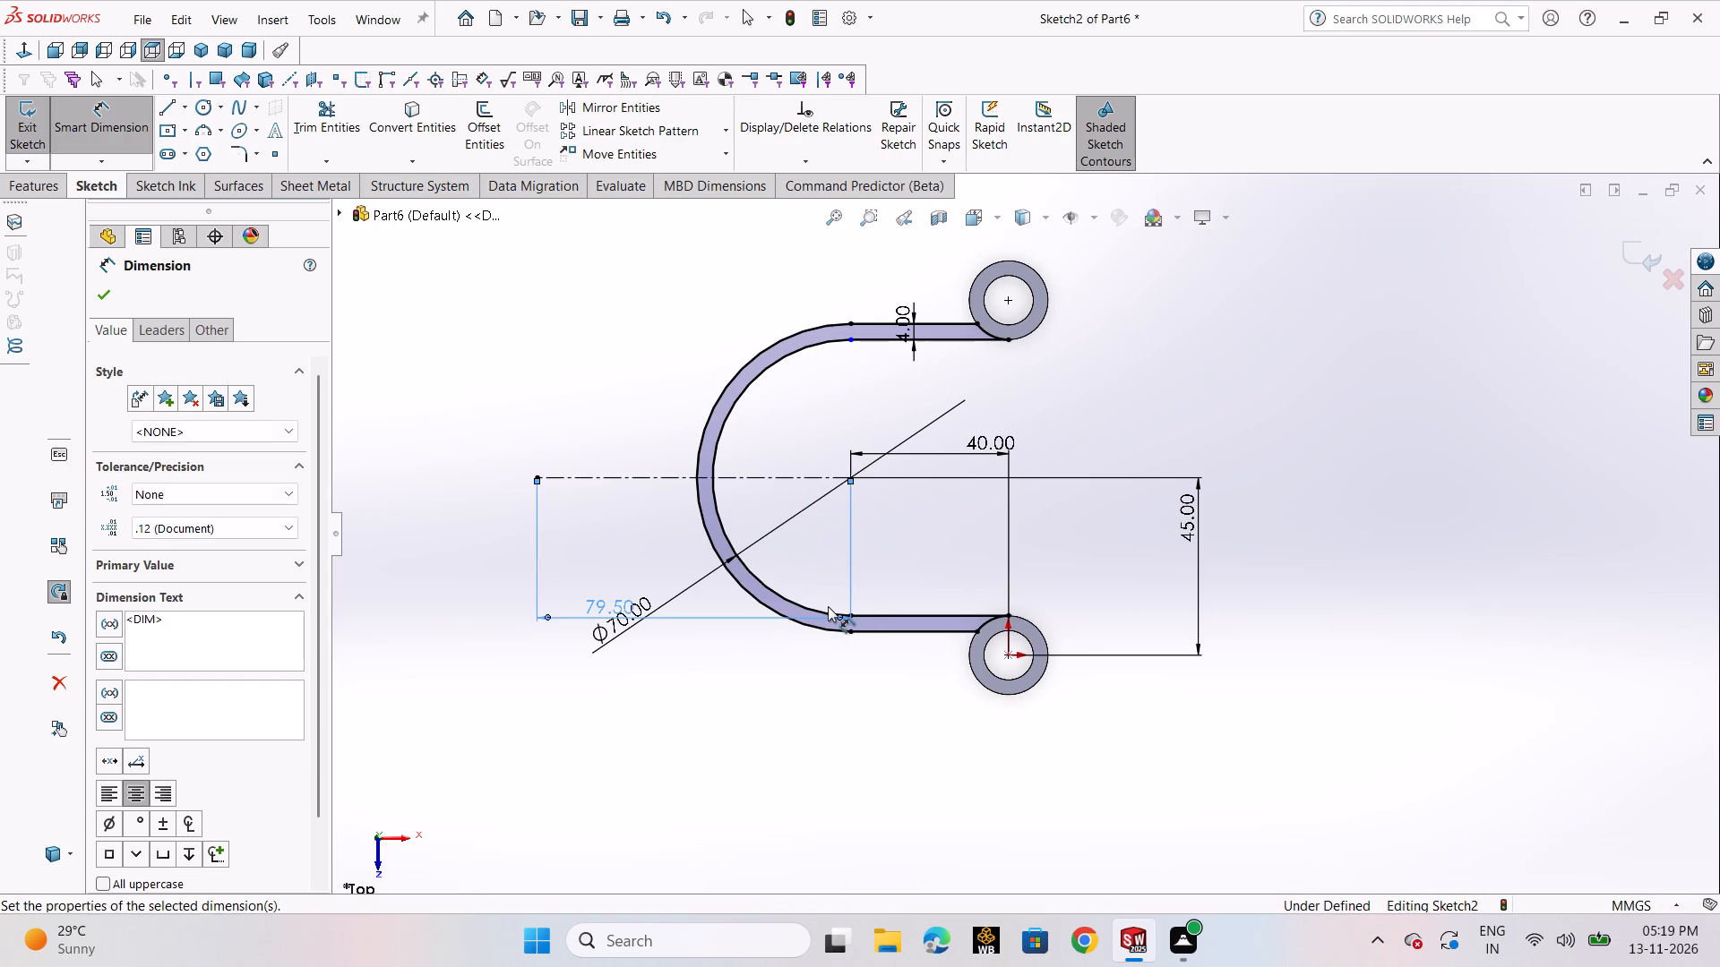
left_click(109, 293)
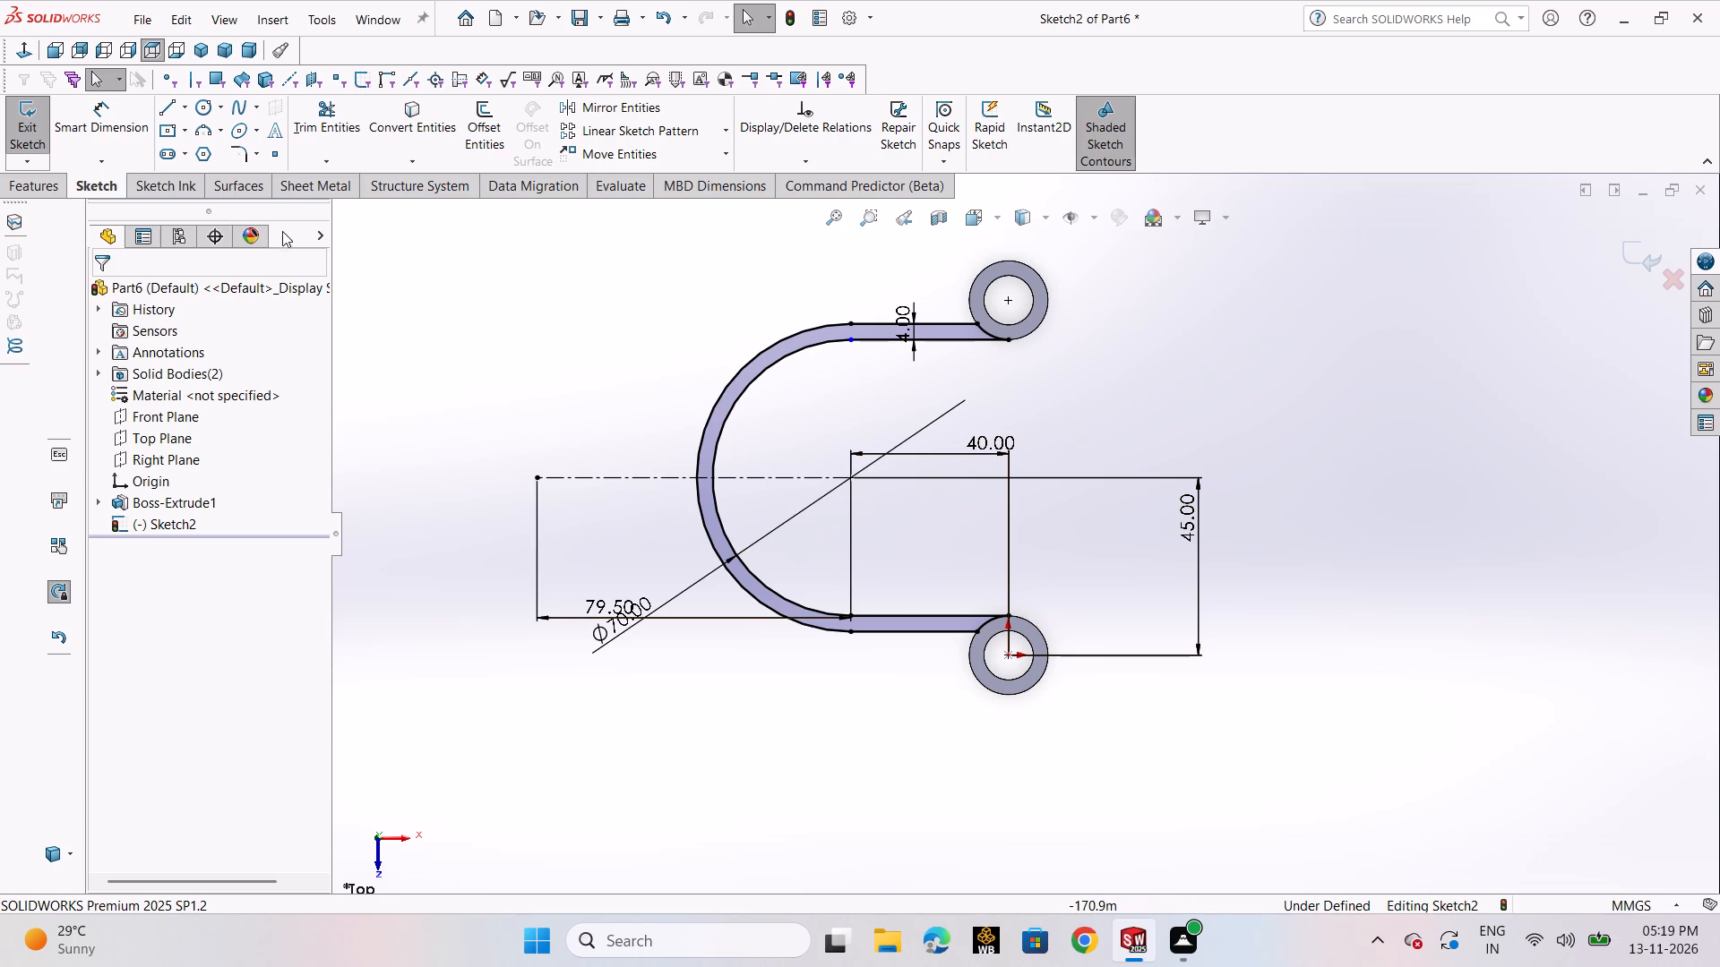
Draw a horizontal line about 119.5 mm long from the upper ring's top, continuing with a vertical line about 113 mm down through the centerline's outer end.
left_click(174, 103)
left_click(188, 127)
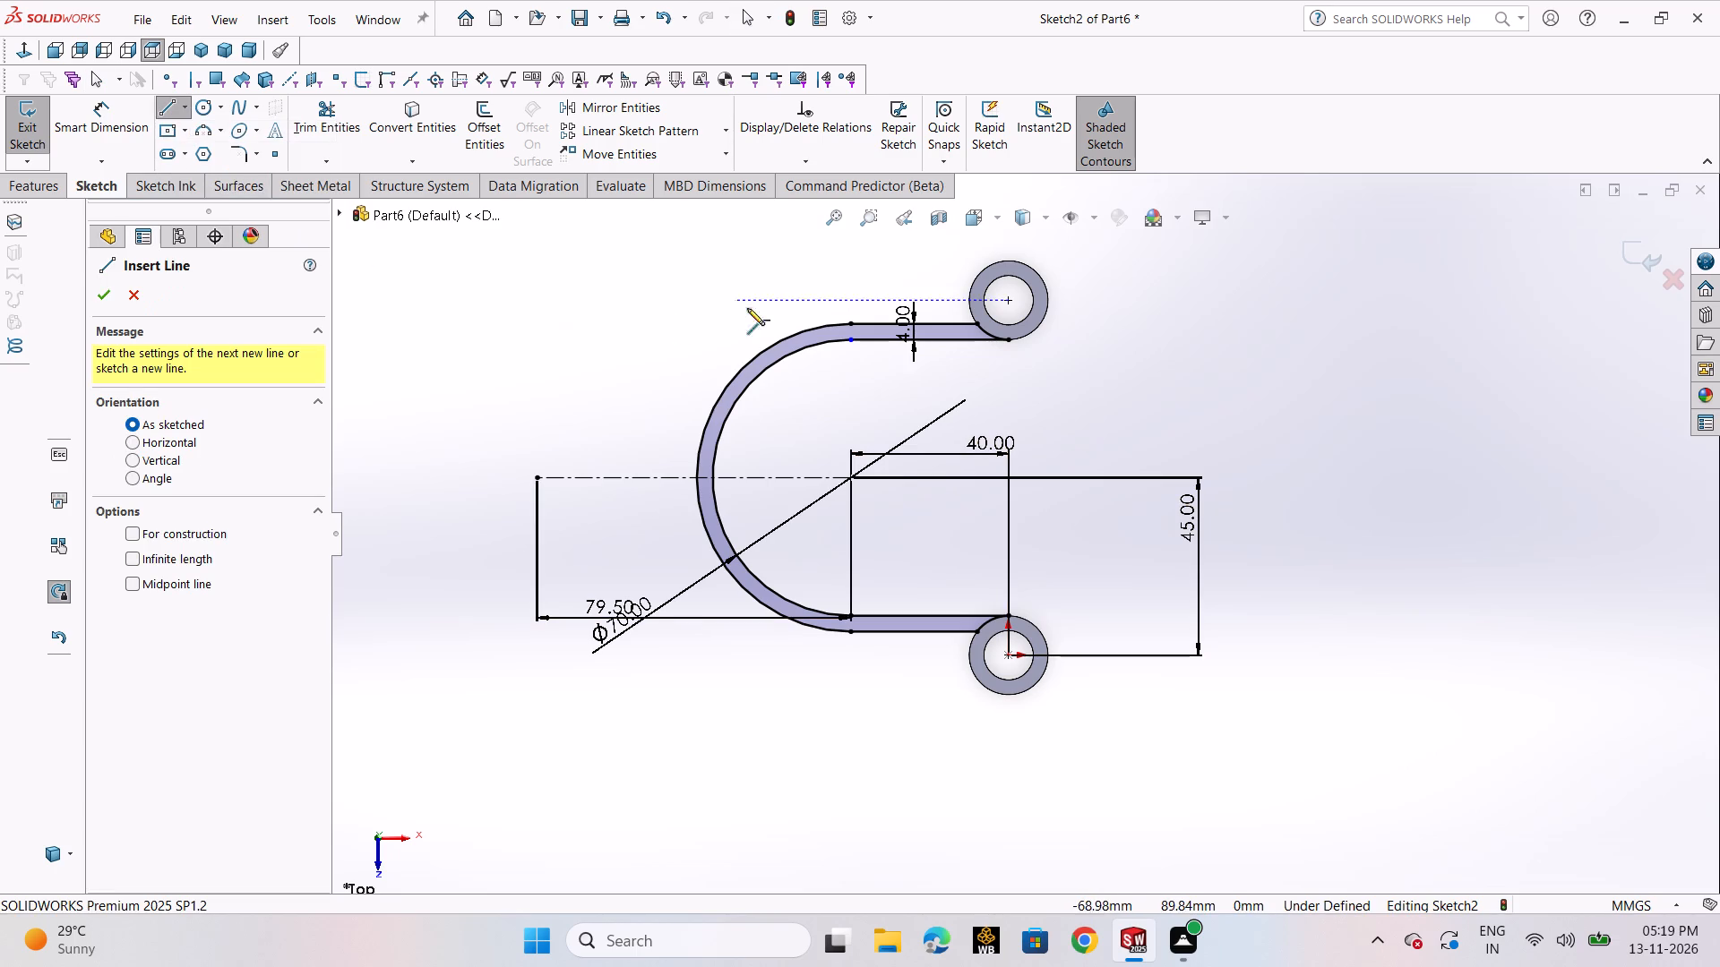
left_click(1006, 260)
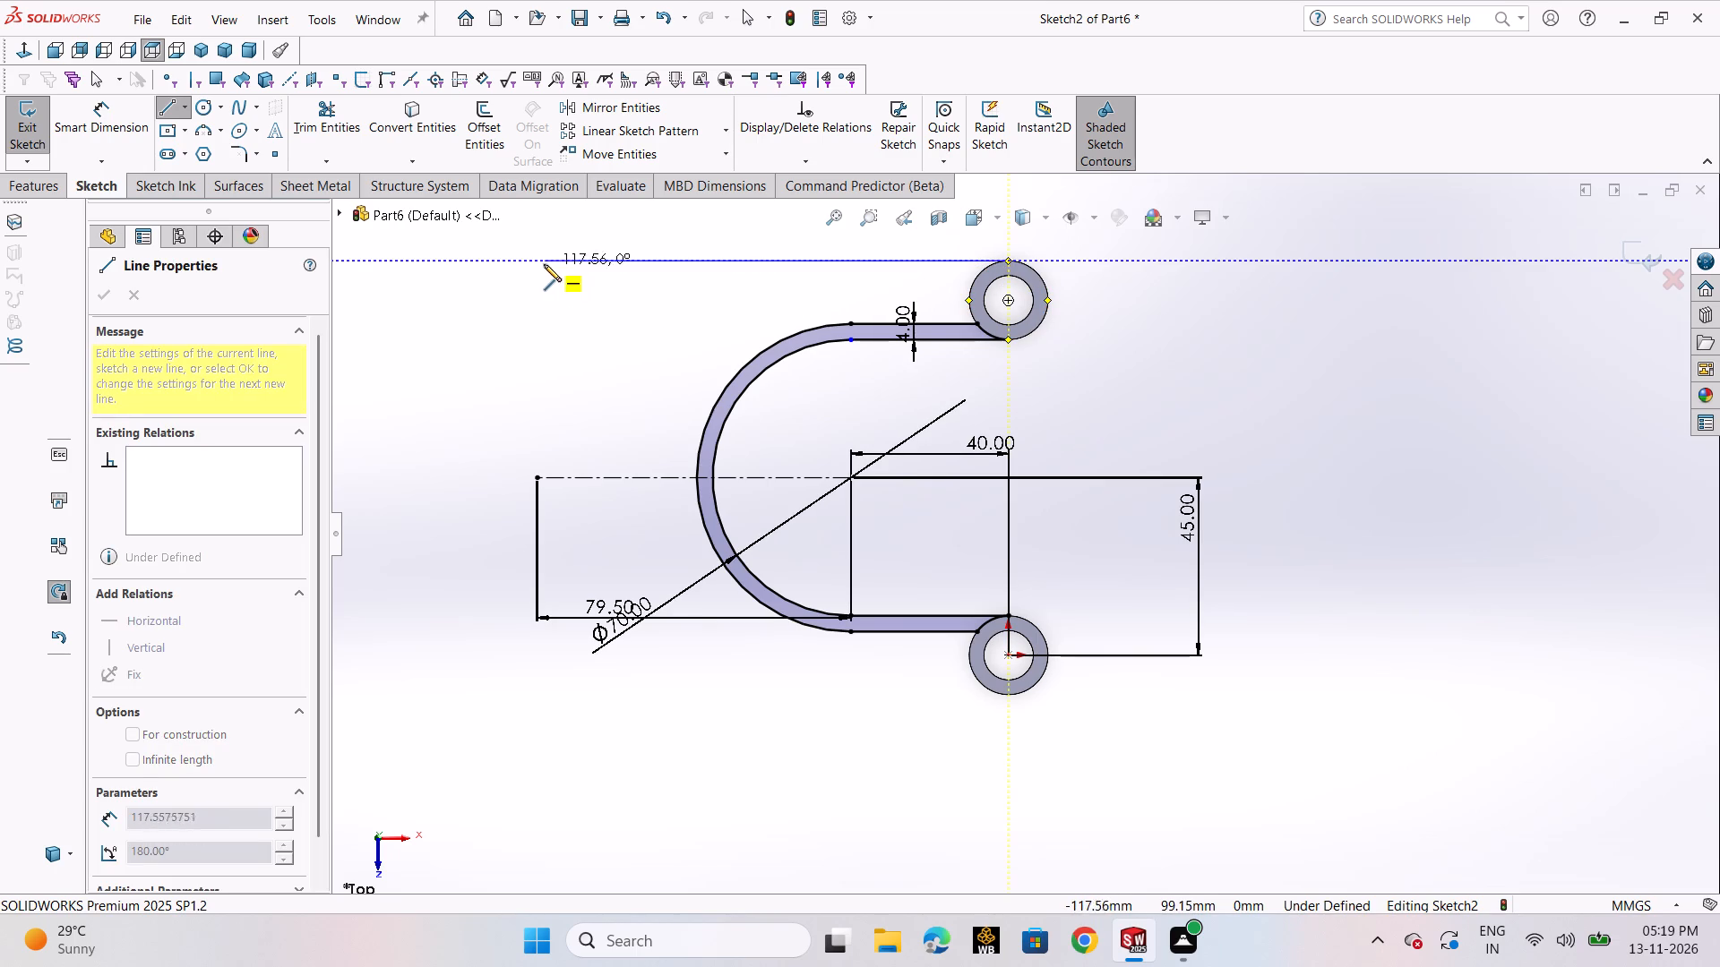
left_click(540, 263)
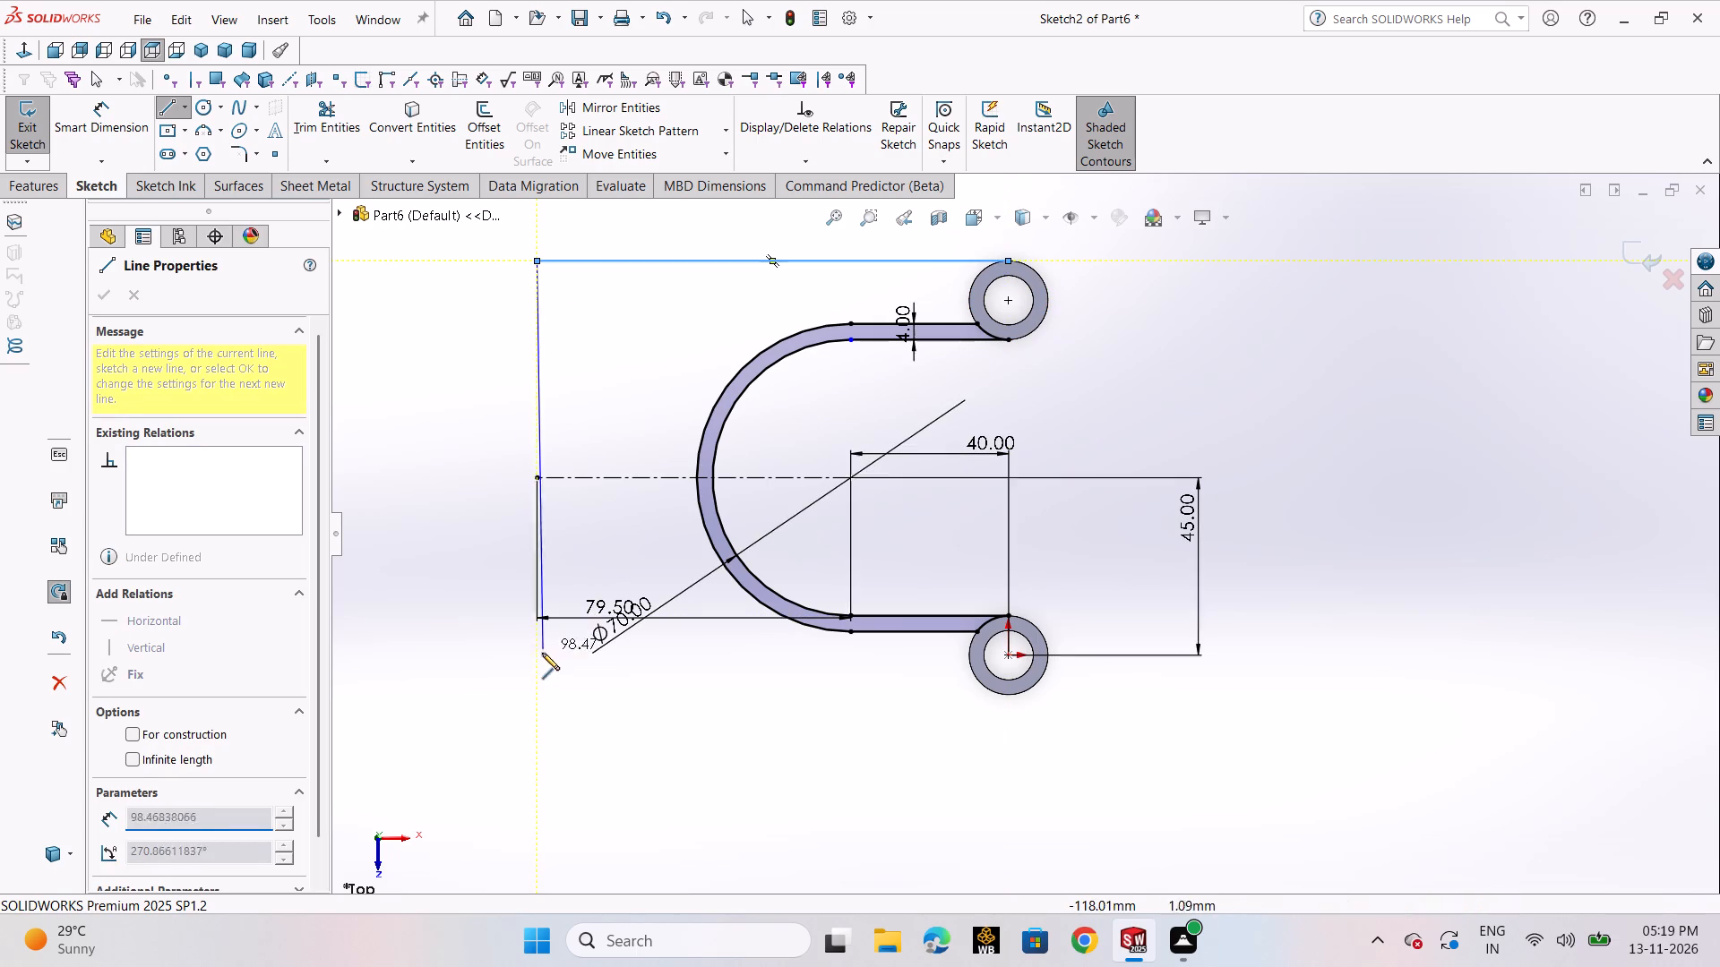
left_click(535, 708)
right_click(535, 708)
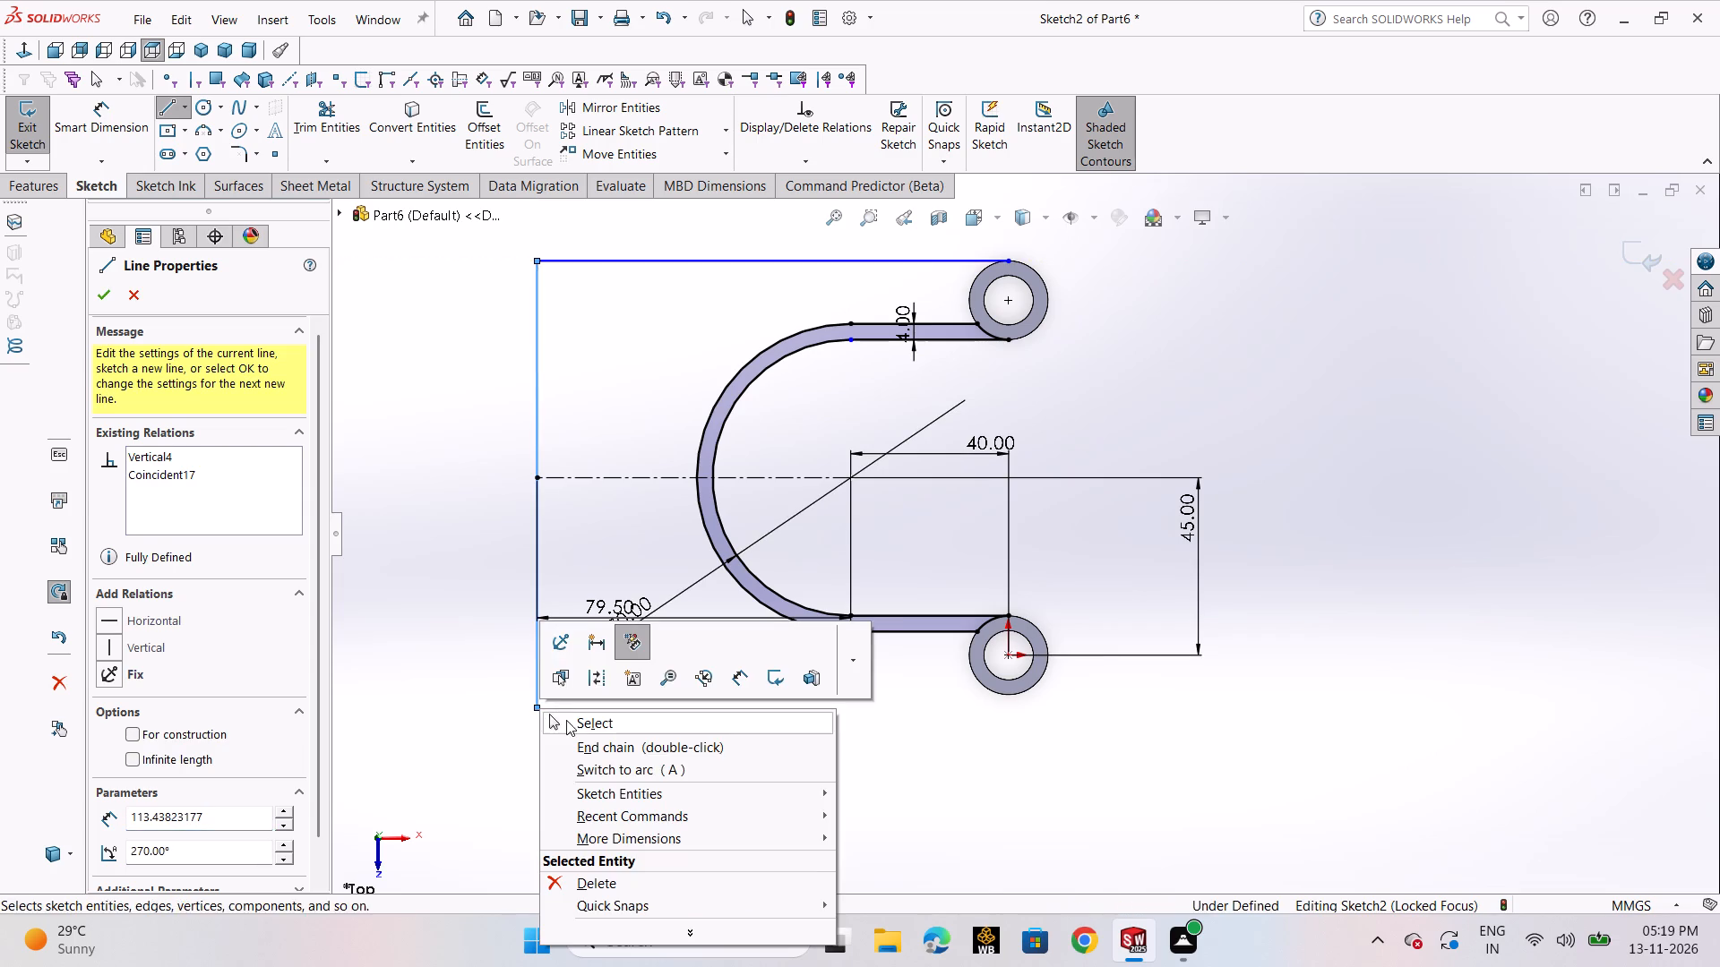
left_click(567, 720)
Draw a horizontal line about 119.5 mm long from the bottom of the ring at the origin to the vertical line.
left_click(168, 107)
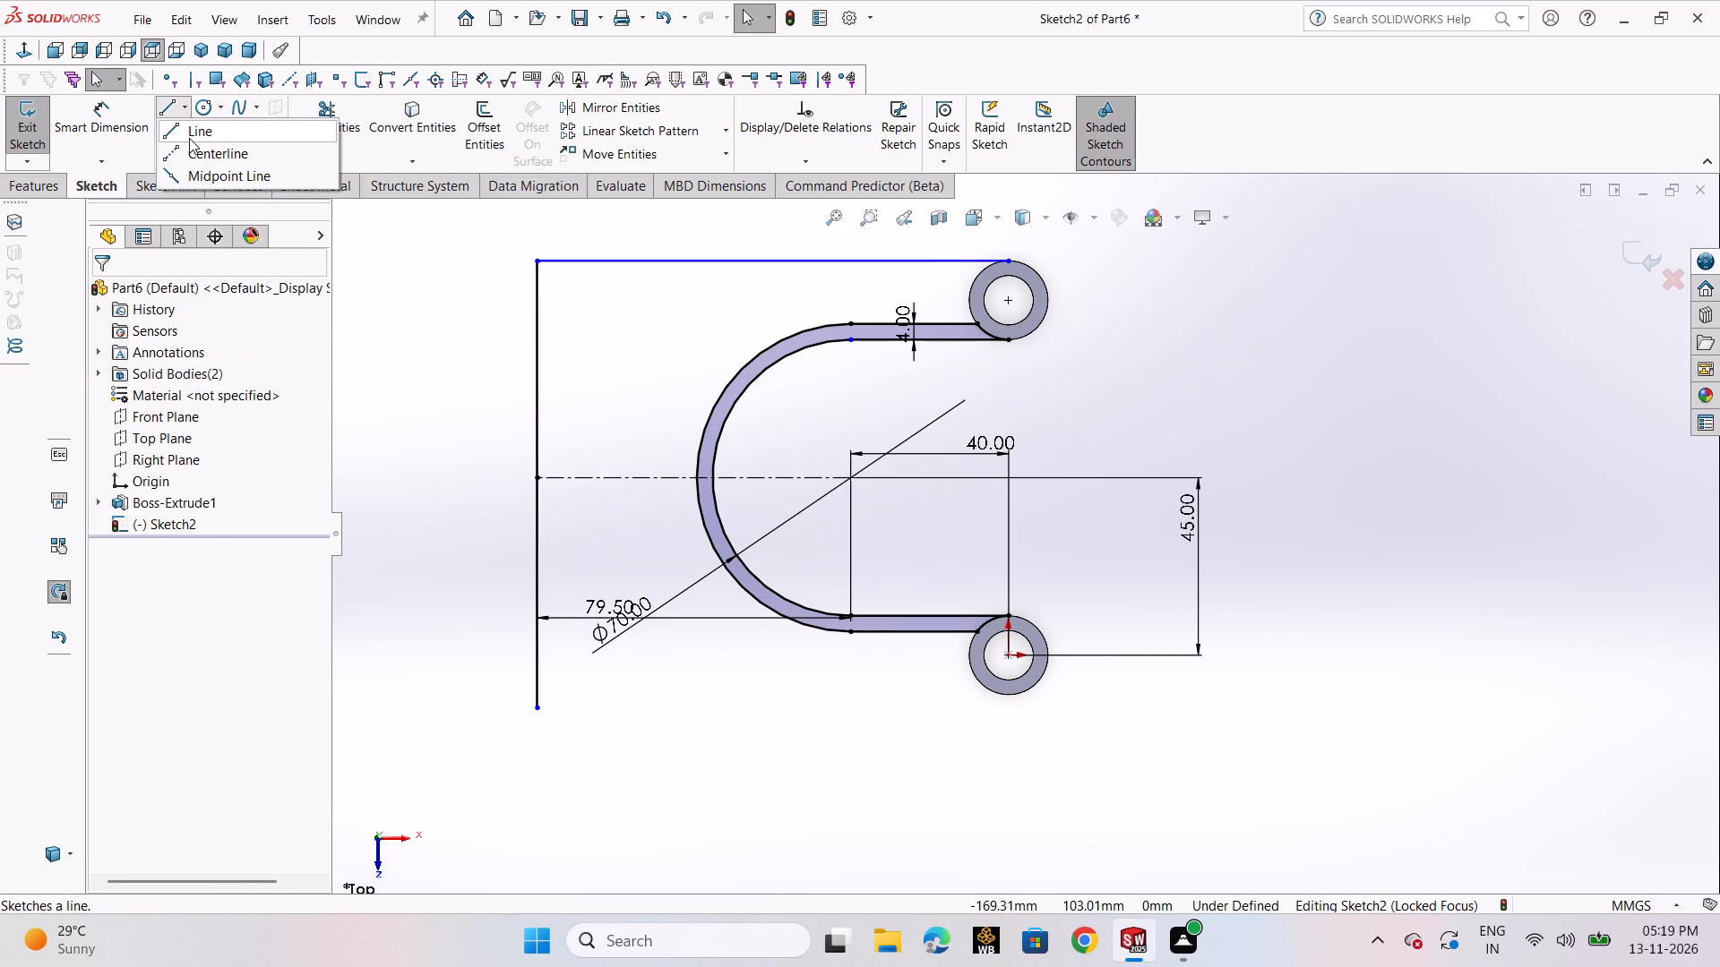
left_click(202, 137)
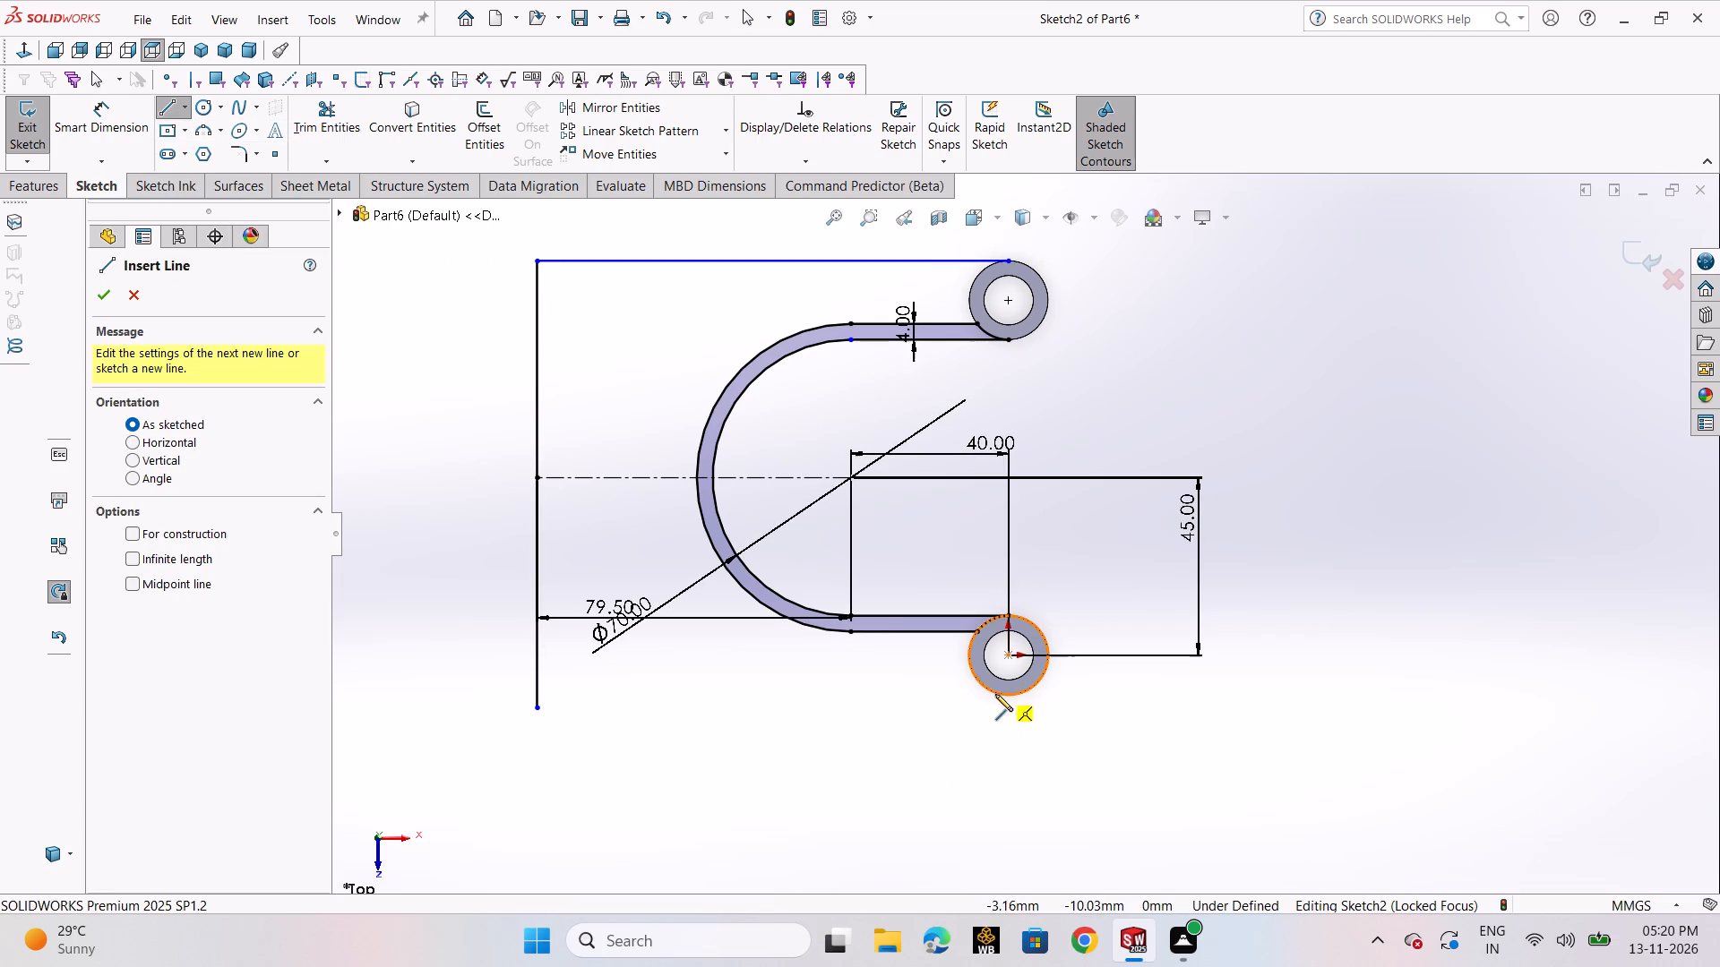
left_click(1007, 697)
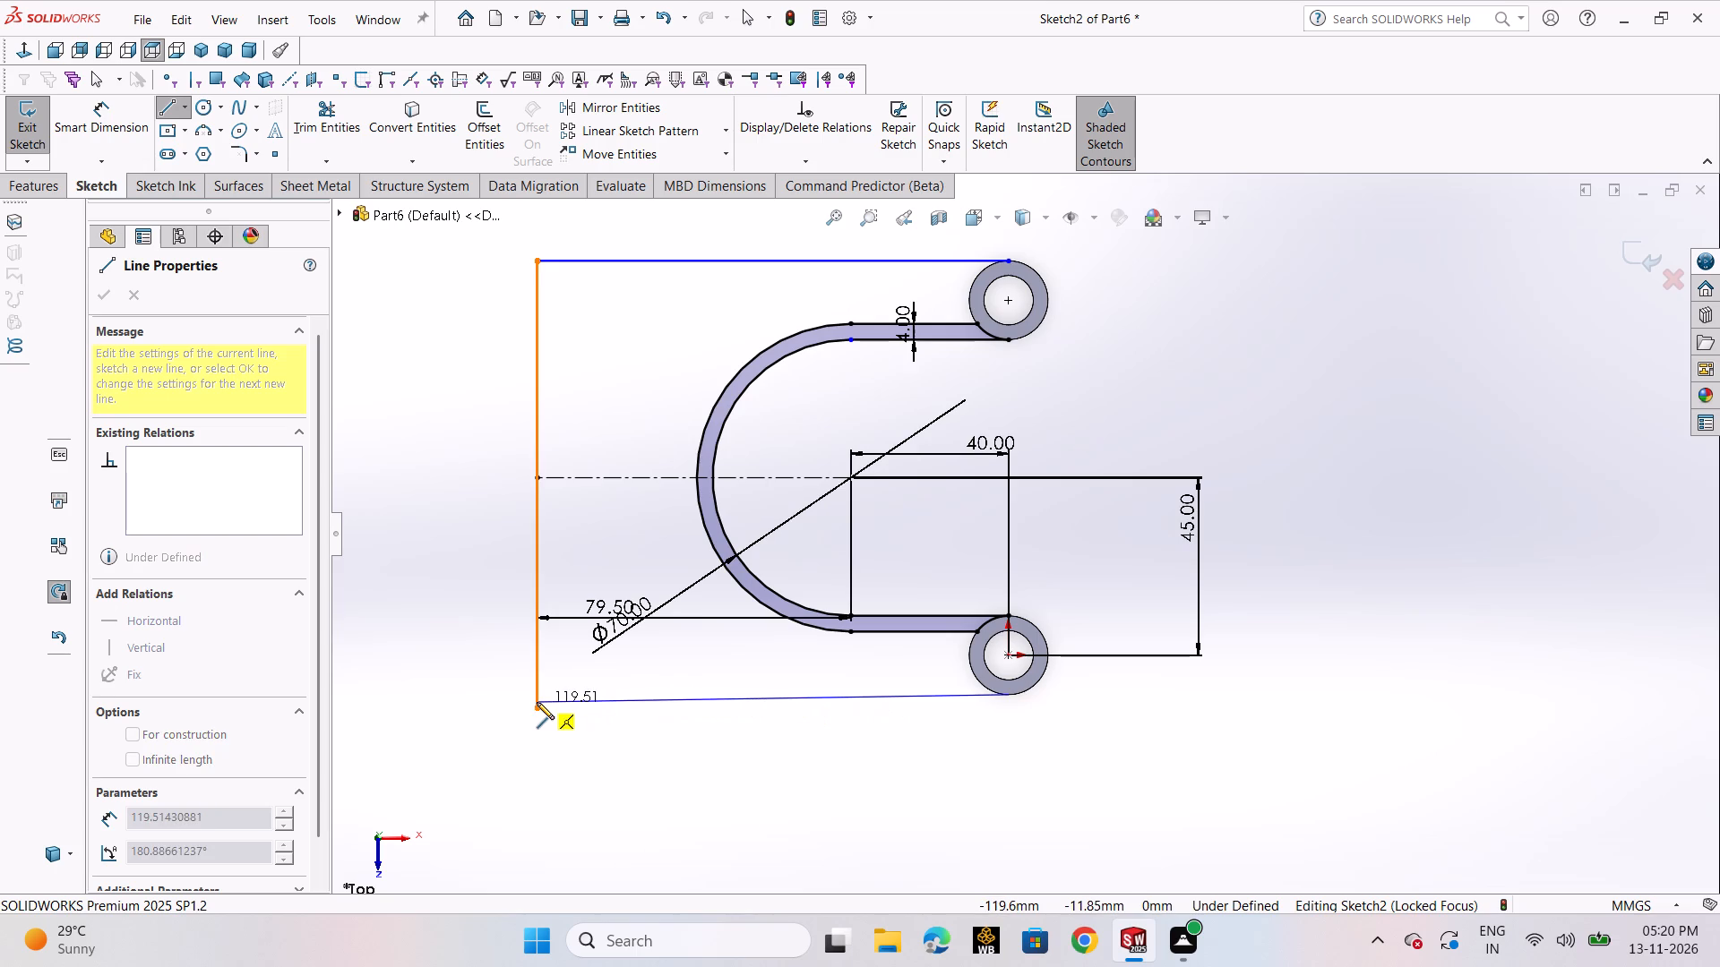
left_click(537, 694)
right_click(537, 694)
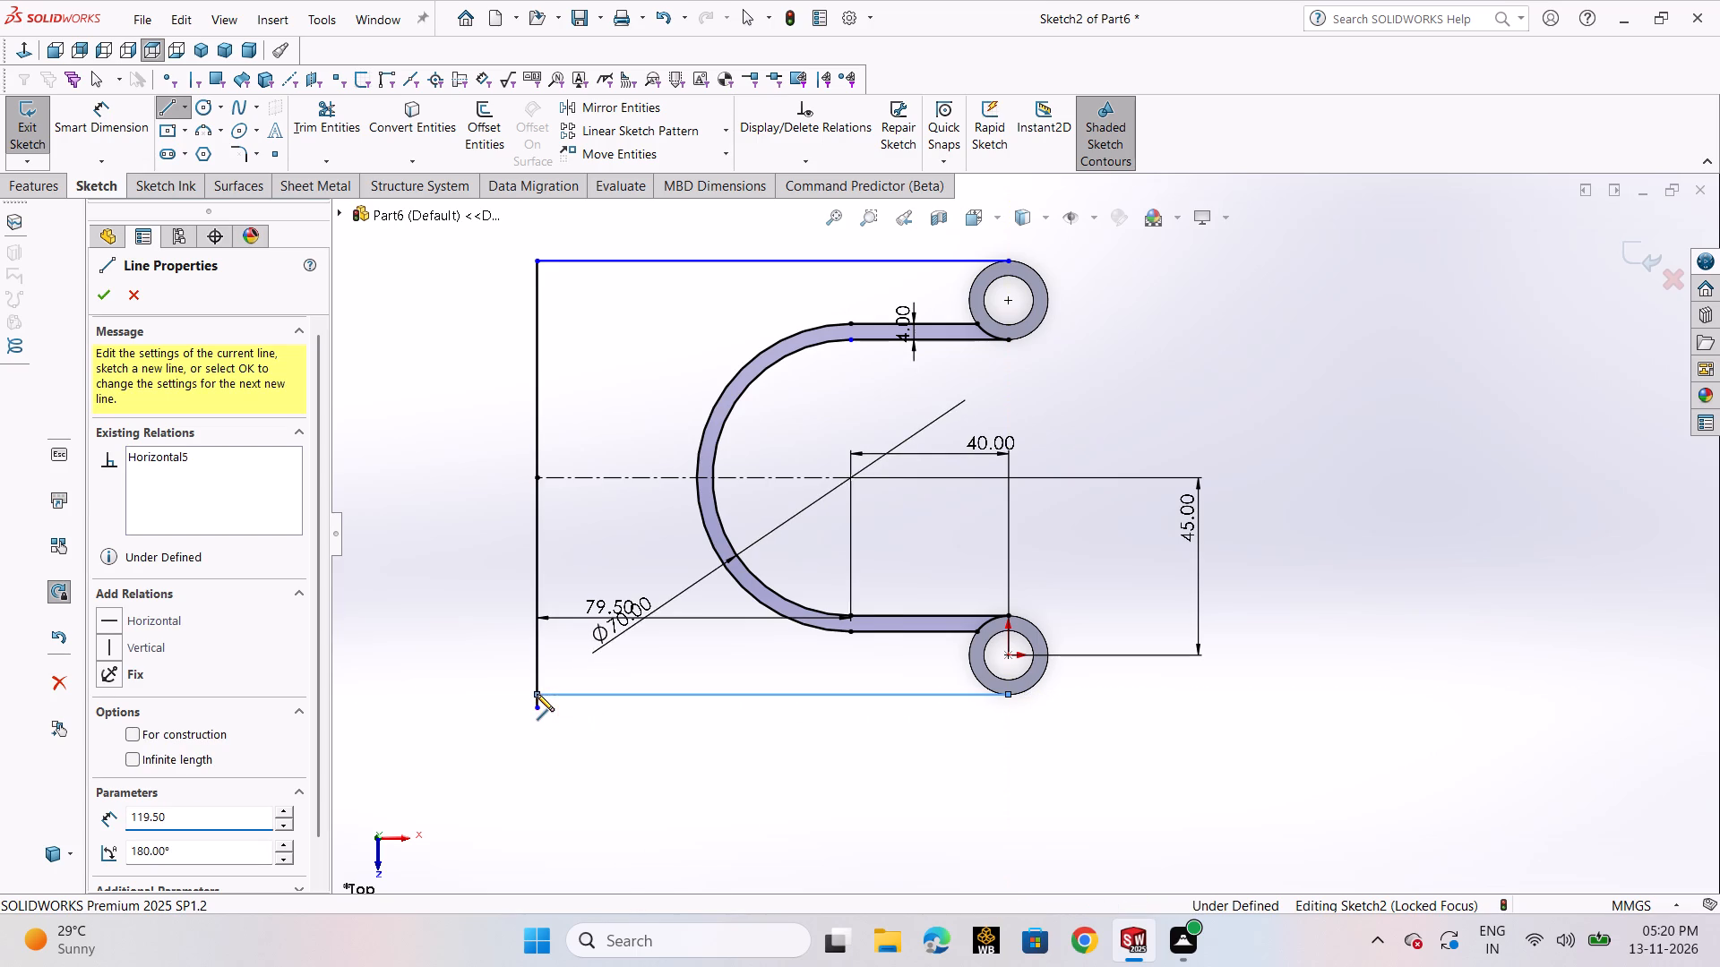
left_click(561, 706)
Trim the vertical line's short overhang beyond the lower horizontal line.
left_click(331, 115)
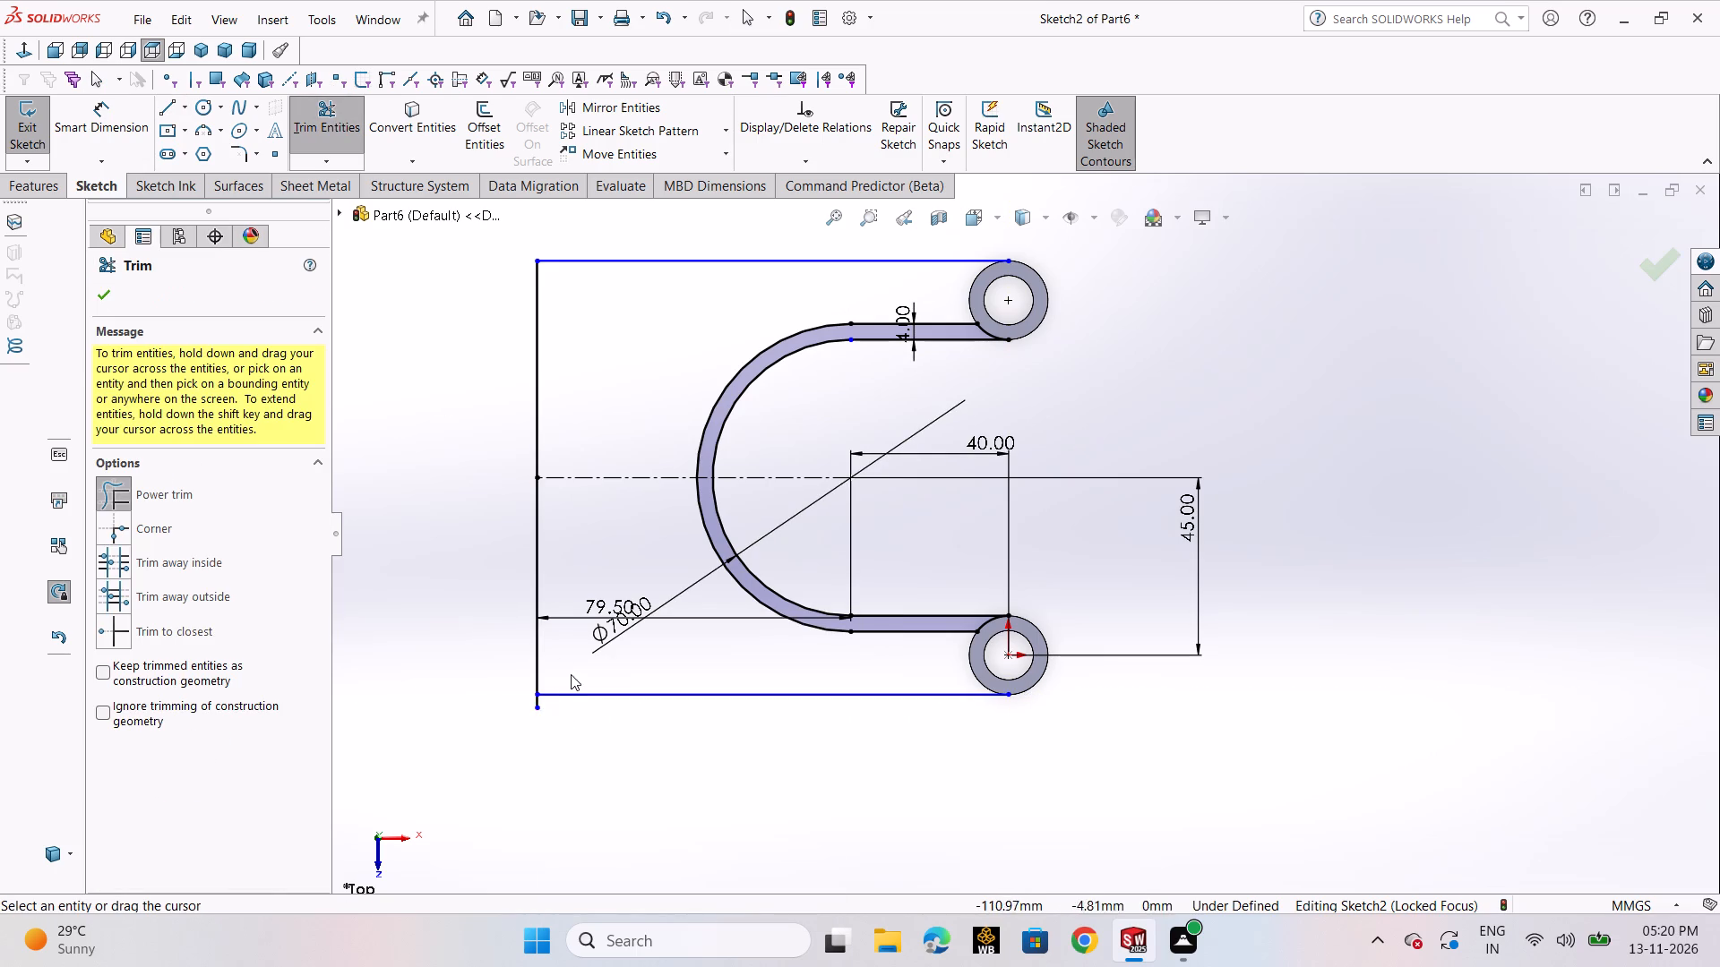
left_click_drag(563, 706, 524, 700)
left_click(106, 303)
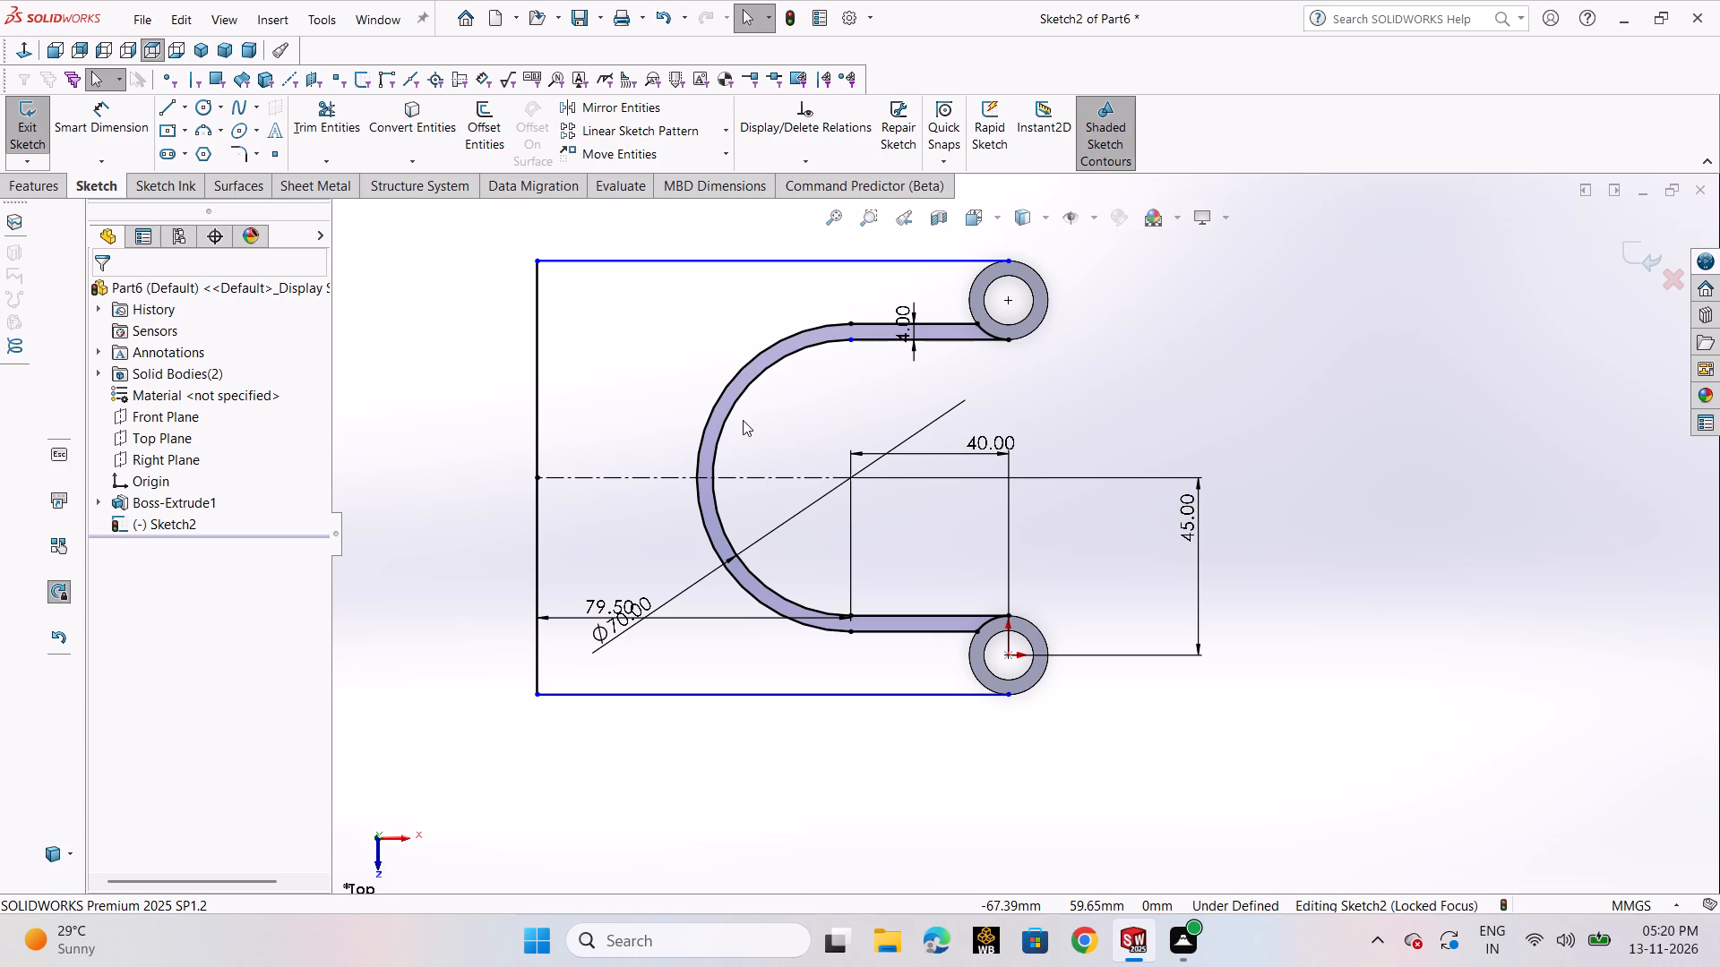
Convert the outer circular edges of both rings into sketch entities.
left_click(387, 121)
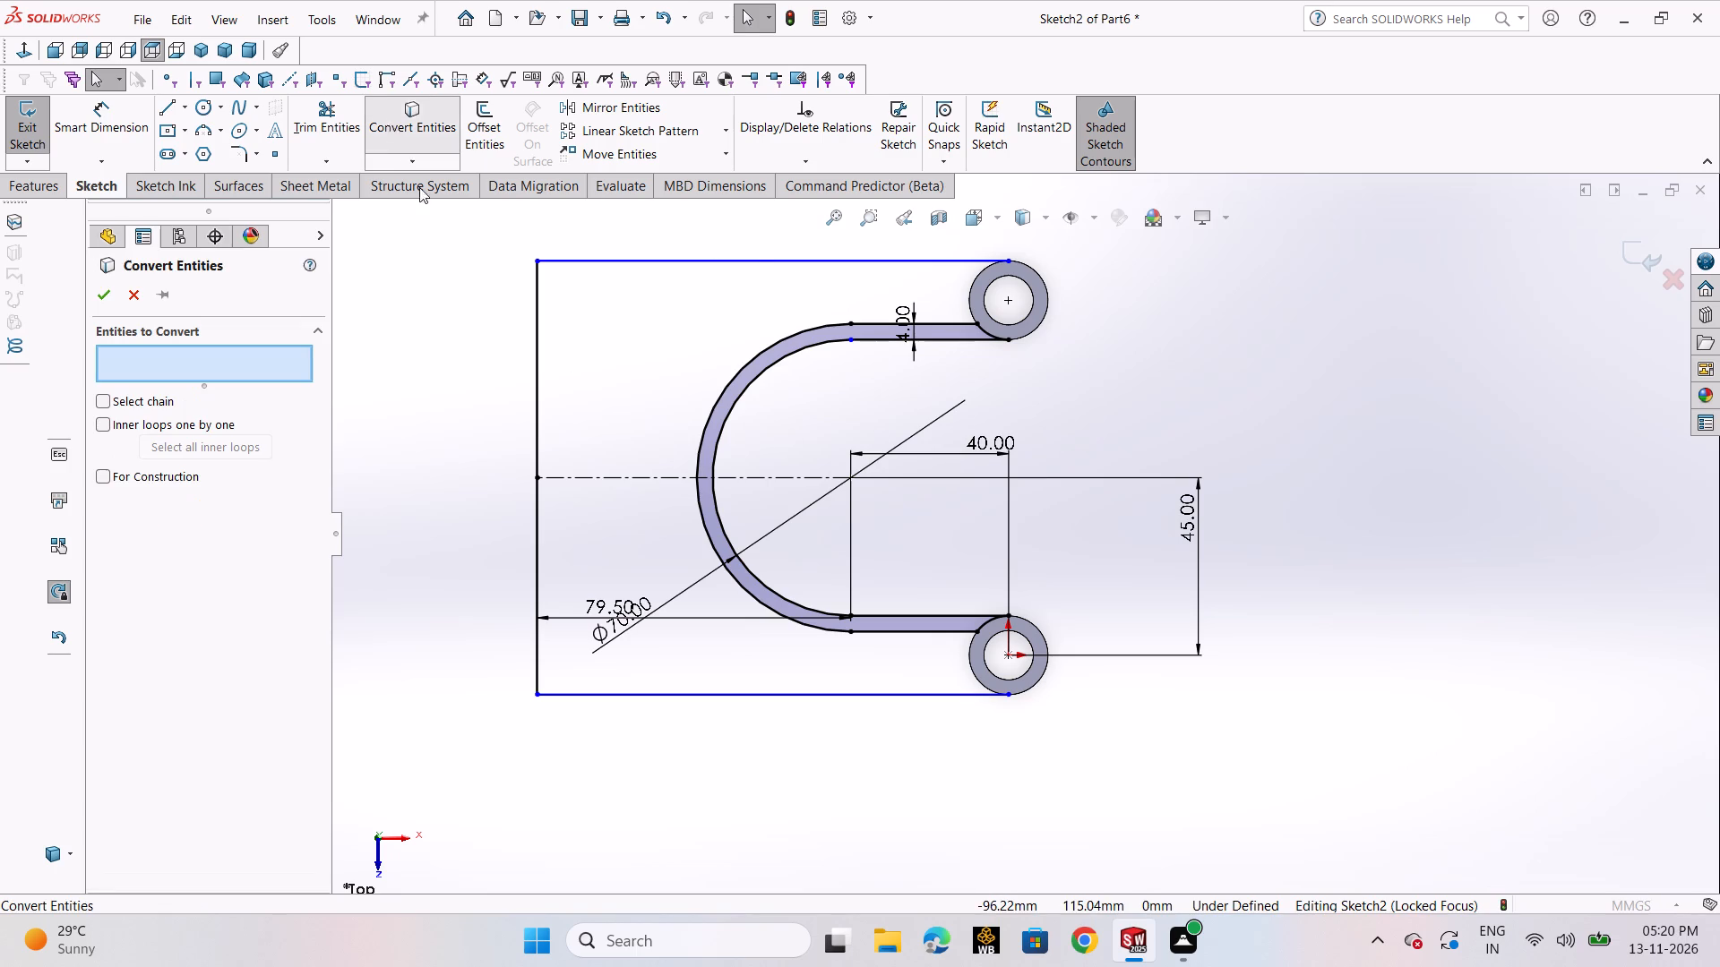
left_click(968, 298)
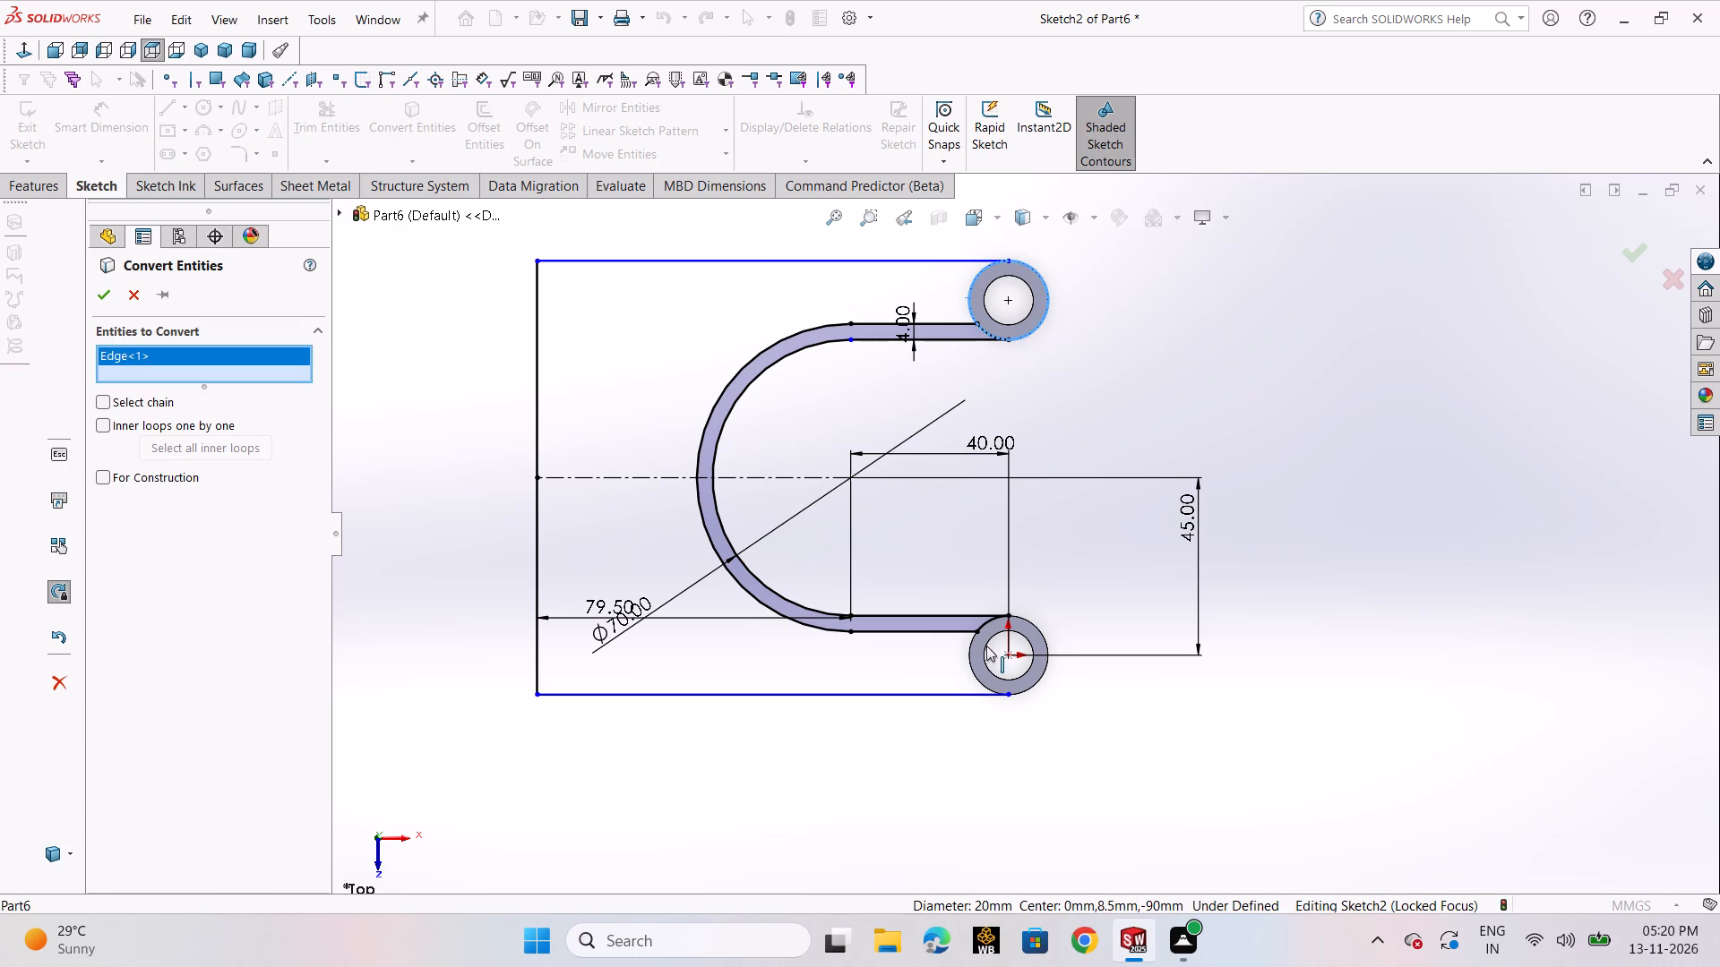
left_click(972, 659)
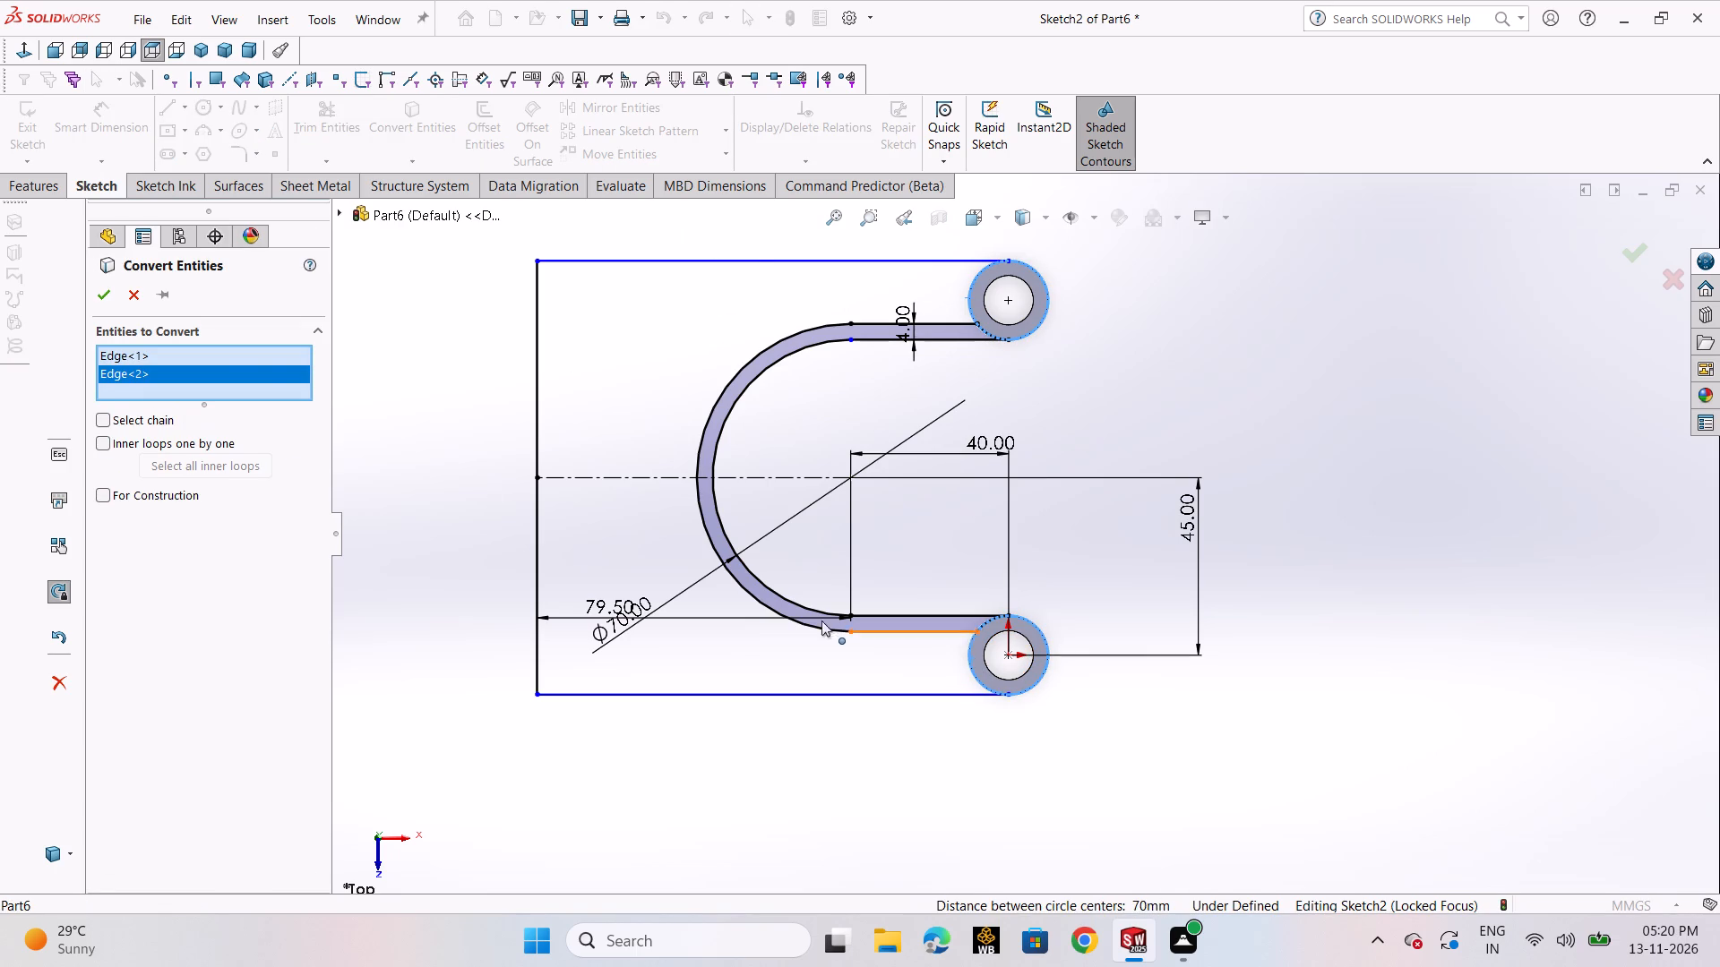
left_click(111, 289)
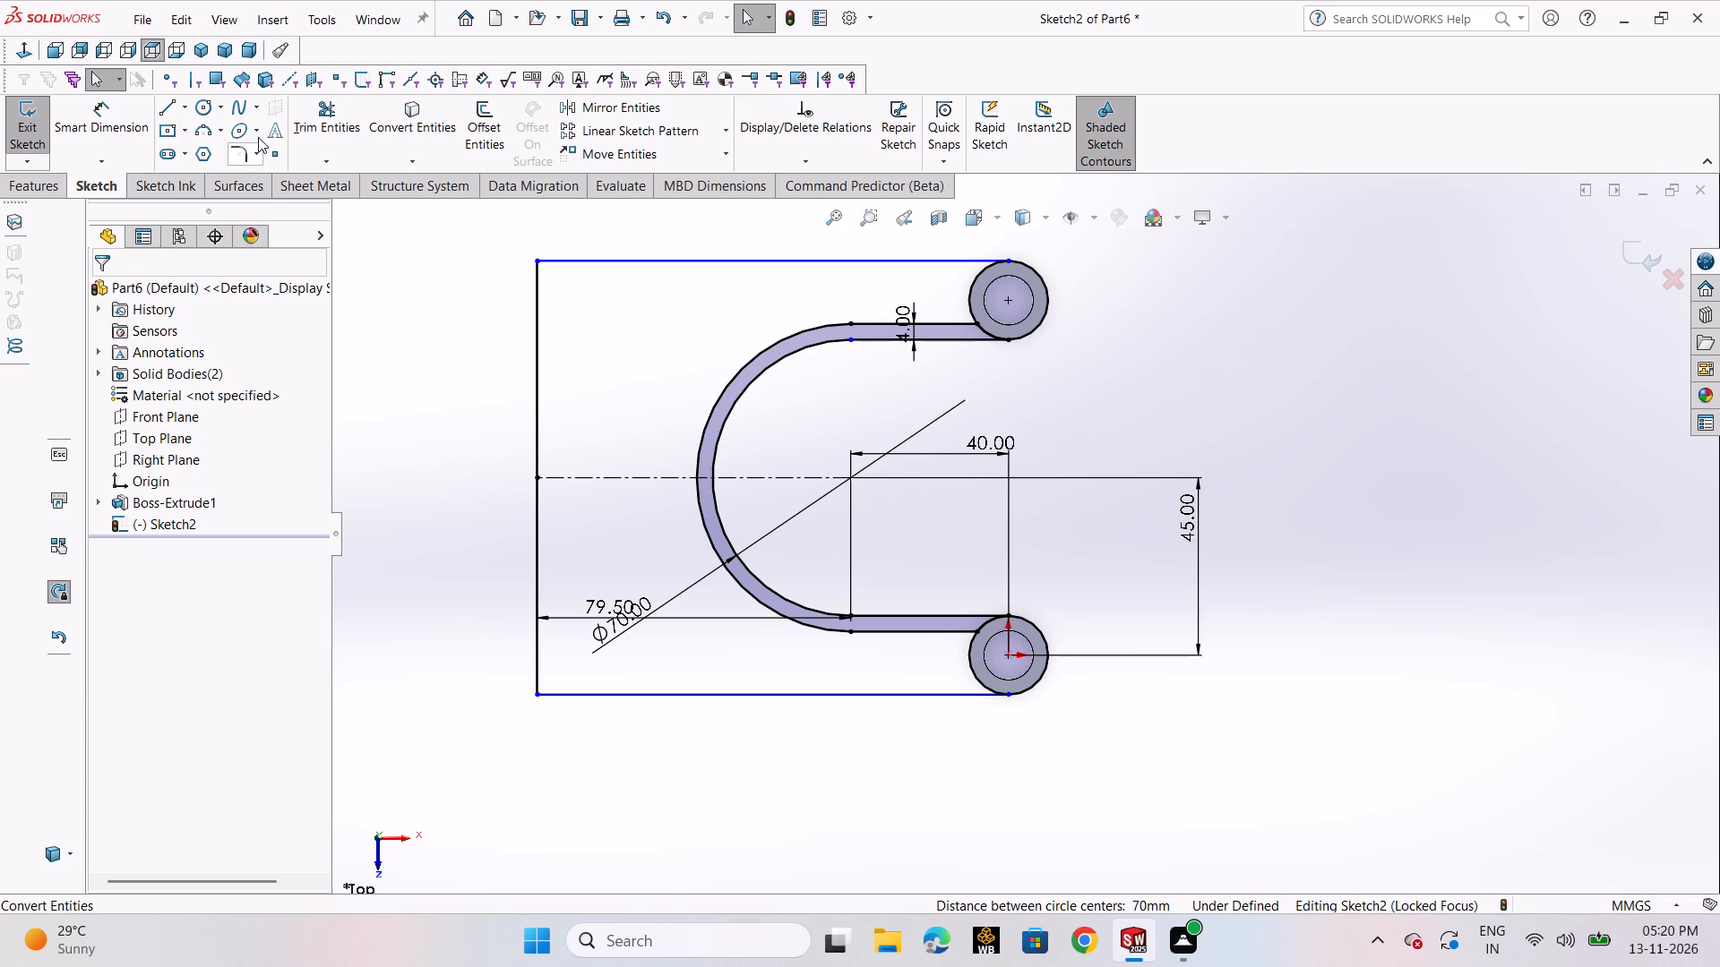
Trim away the halves of both converted ring circles that face away from the U-shaped band.
left_click(324, 127)
left_click_drag(1040, 612, 1035, 689)
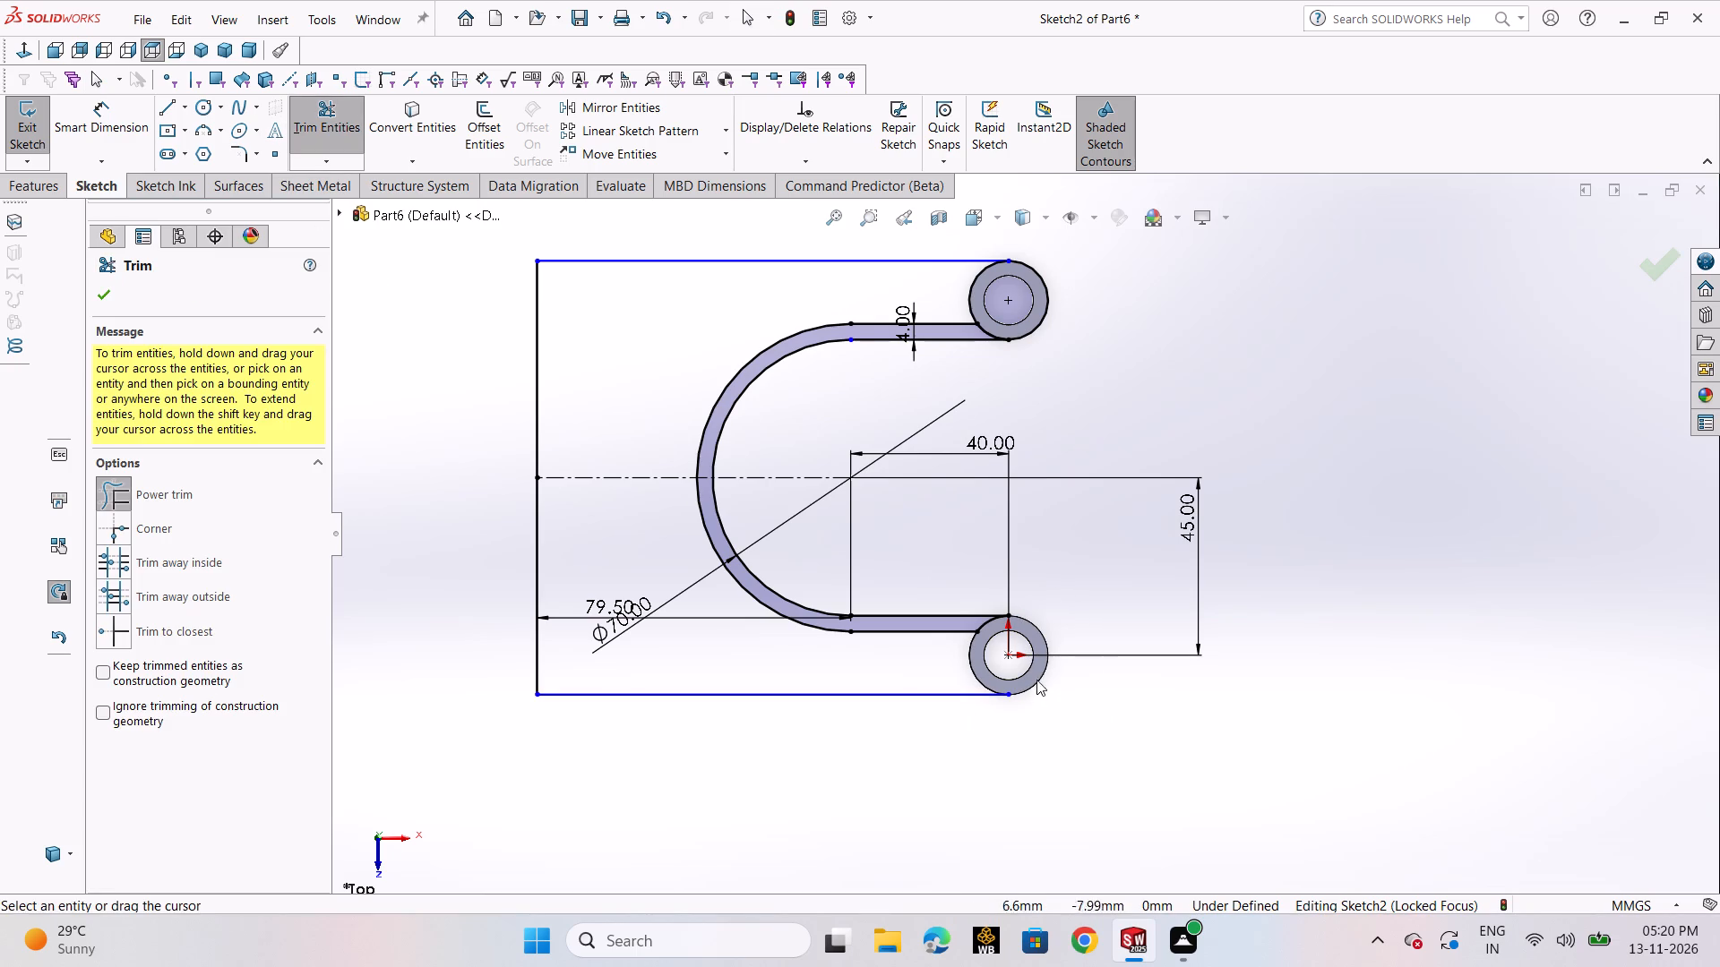
left_click_drag(1036, 352, 1040, 277)
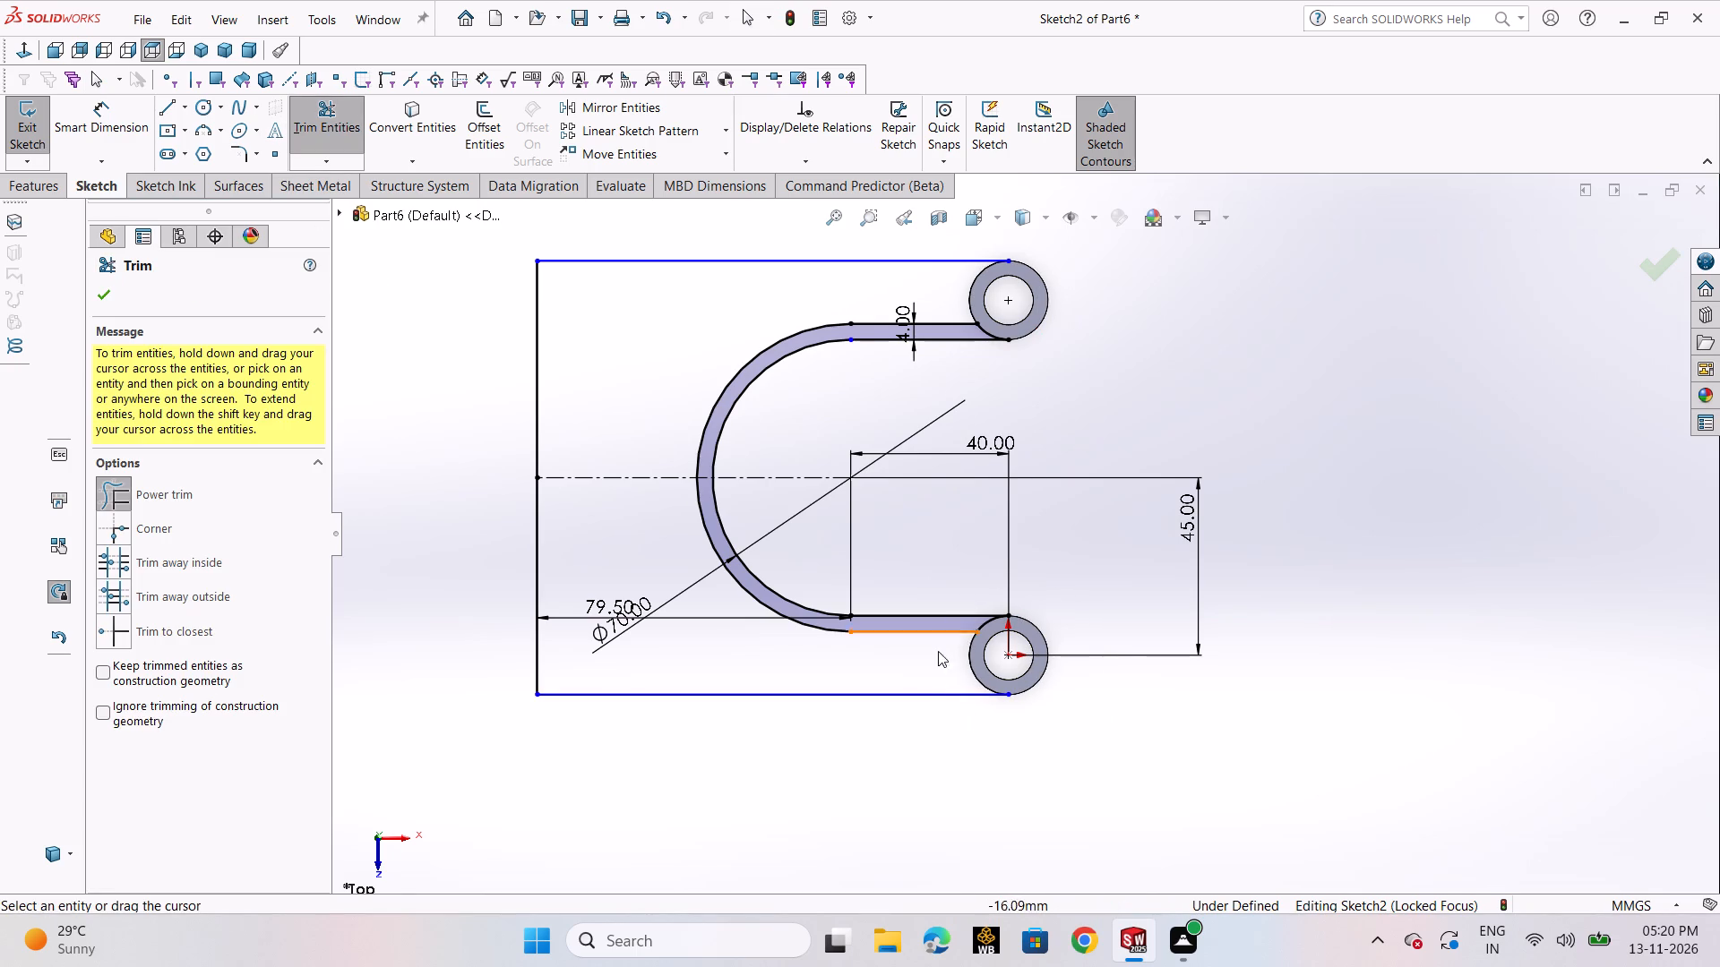
Trim away the U-shaped band's outer contour, both straight segments and the outer arc, leaving only the inner U contour.
left_click_drag(924, 658, 937, 628)
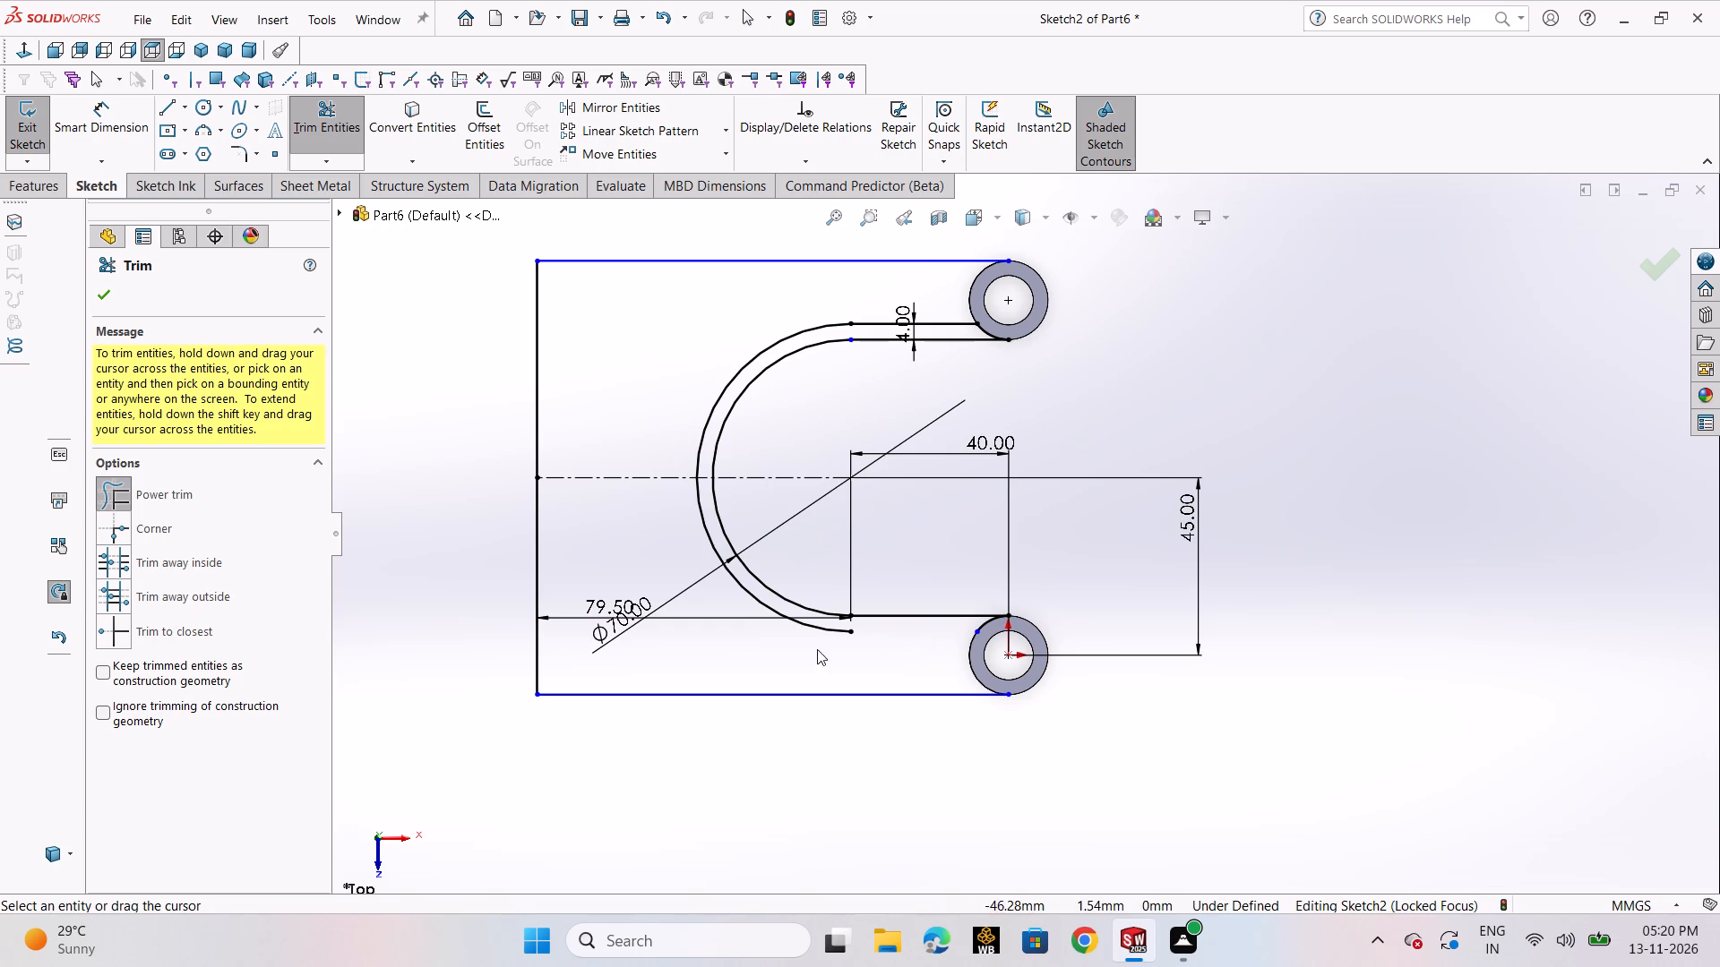
left_click_drag(804, 633, 808, 620)
left_click_drag(752, 338, 754, 354)
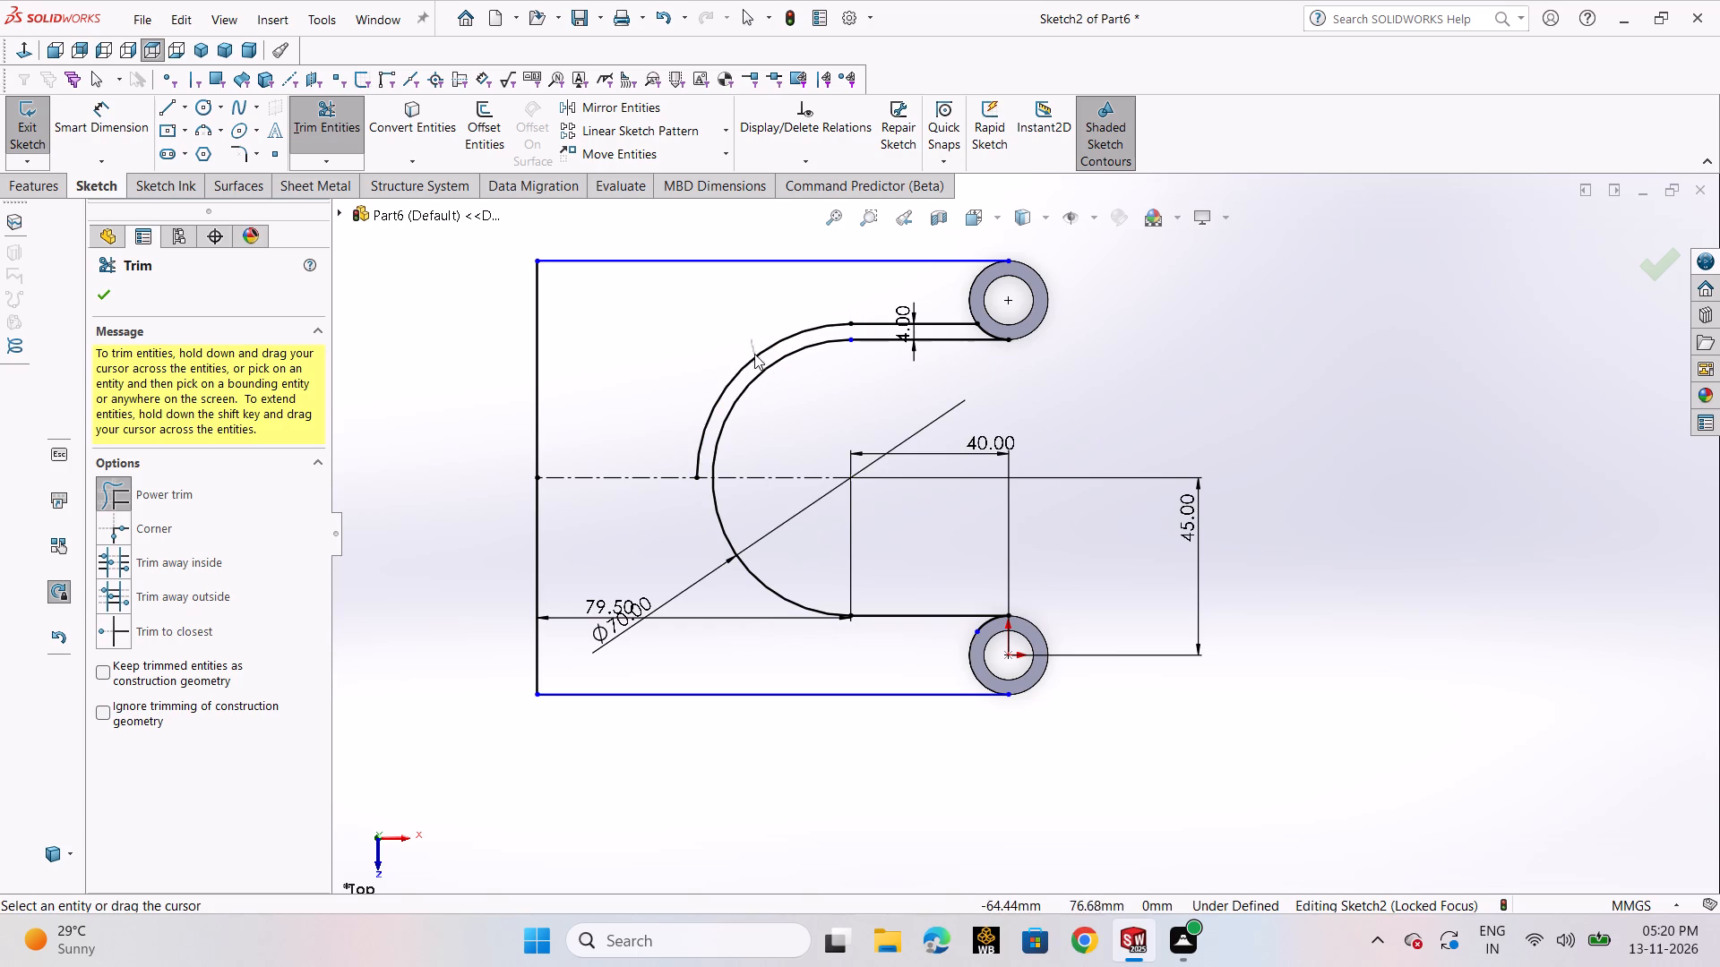
left_click_drag(754, 354, 756, 361)
left_click_drag(878, 309, 882, 323)
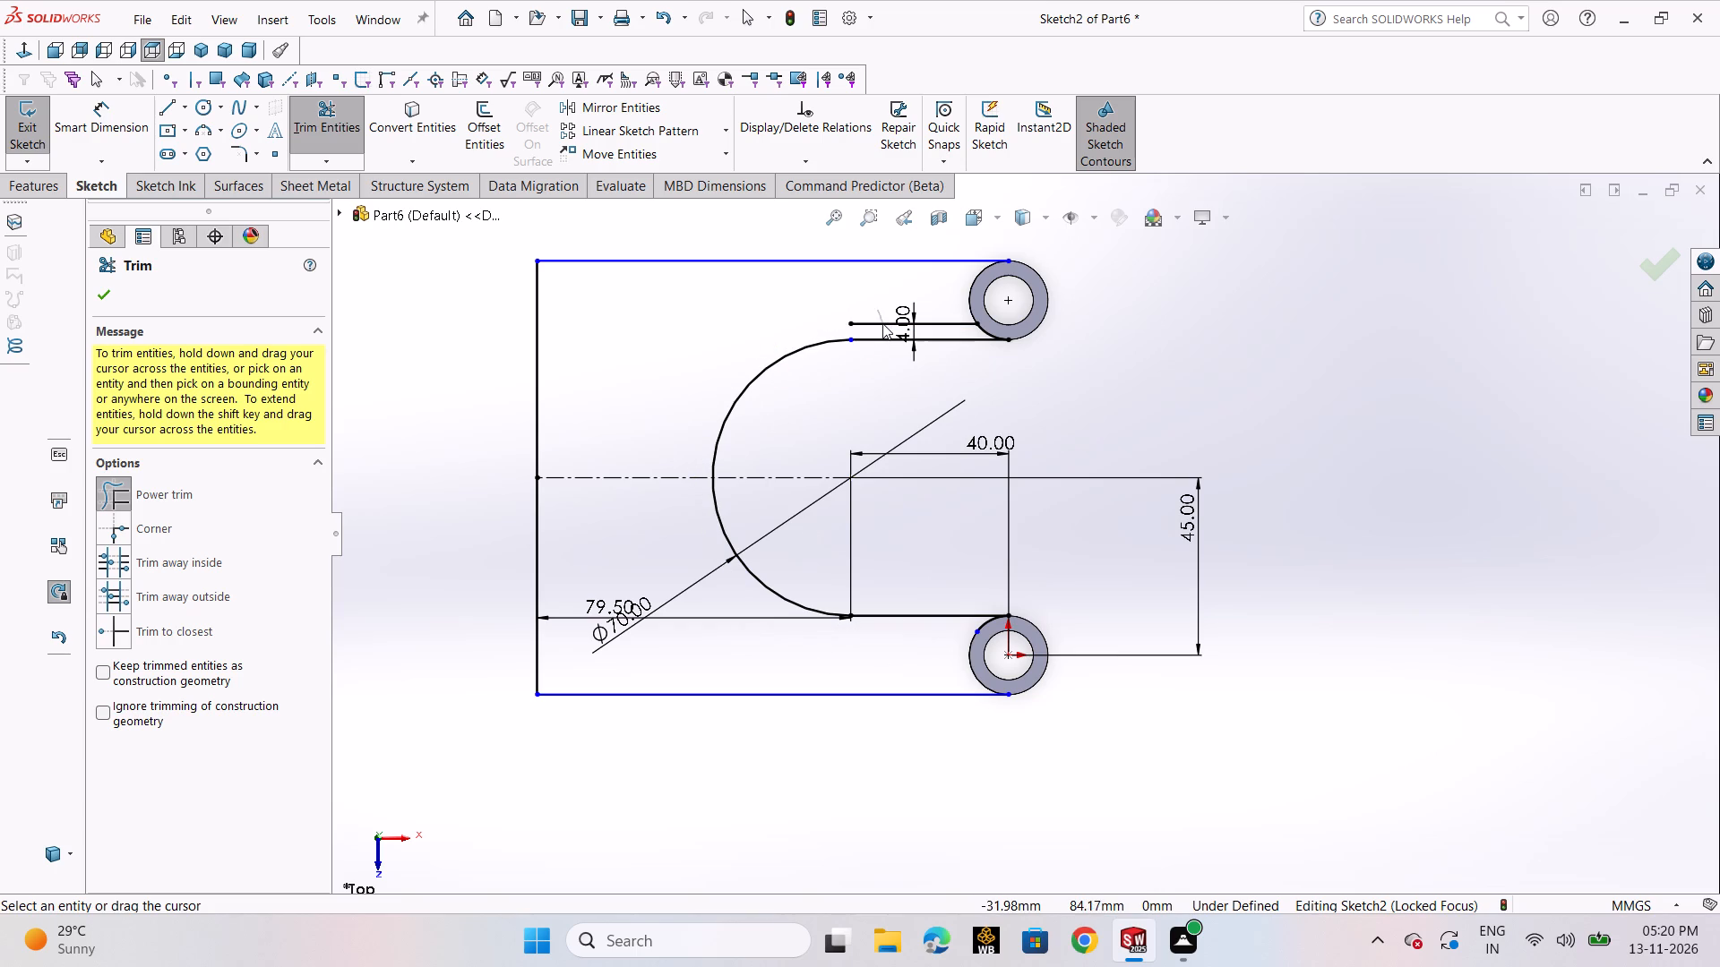
left_click_drag(882, 323, 884, 329)
Trim the leftover short arc segments on both rings where the band's outer lines met them.
scroll(1000, 329, "down", 2)
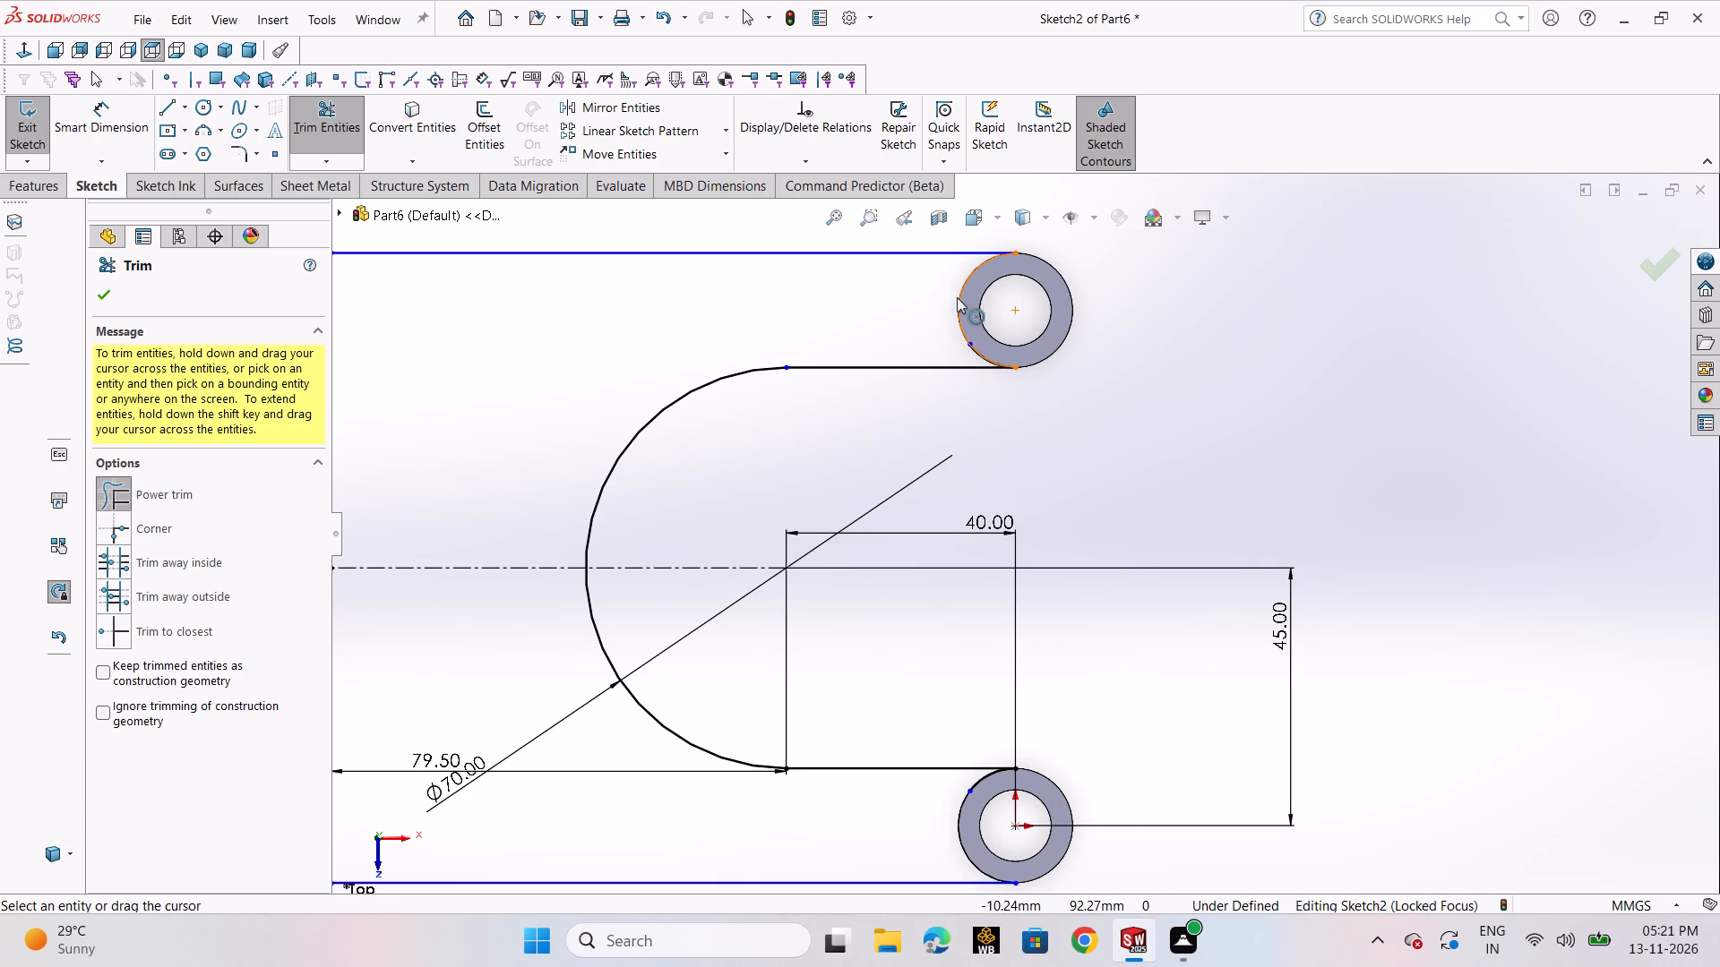
left_click_drag(983, 342, 967, 348)
scroll(996, 358, "up", 2)
scroll(1017, 628, "up", 2)
scroll(1020, 662, "down", 4)
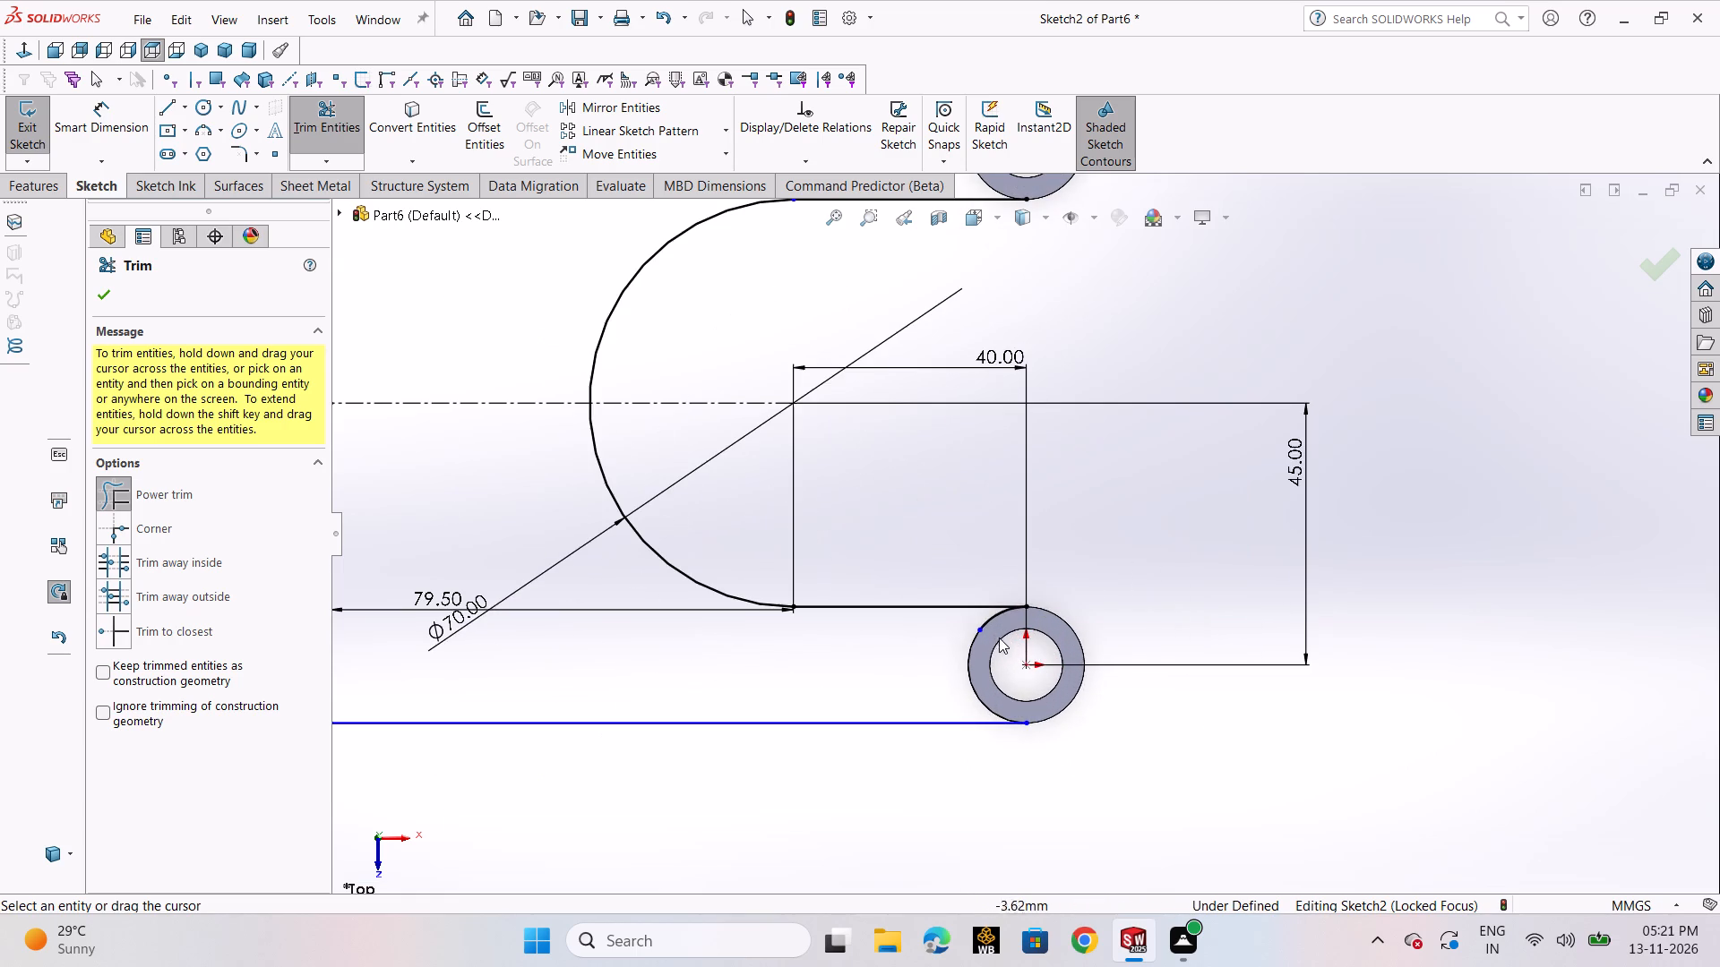
left_click(993, 617)
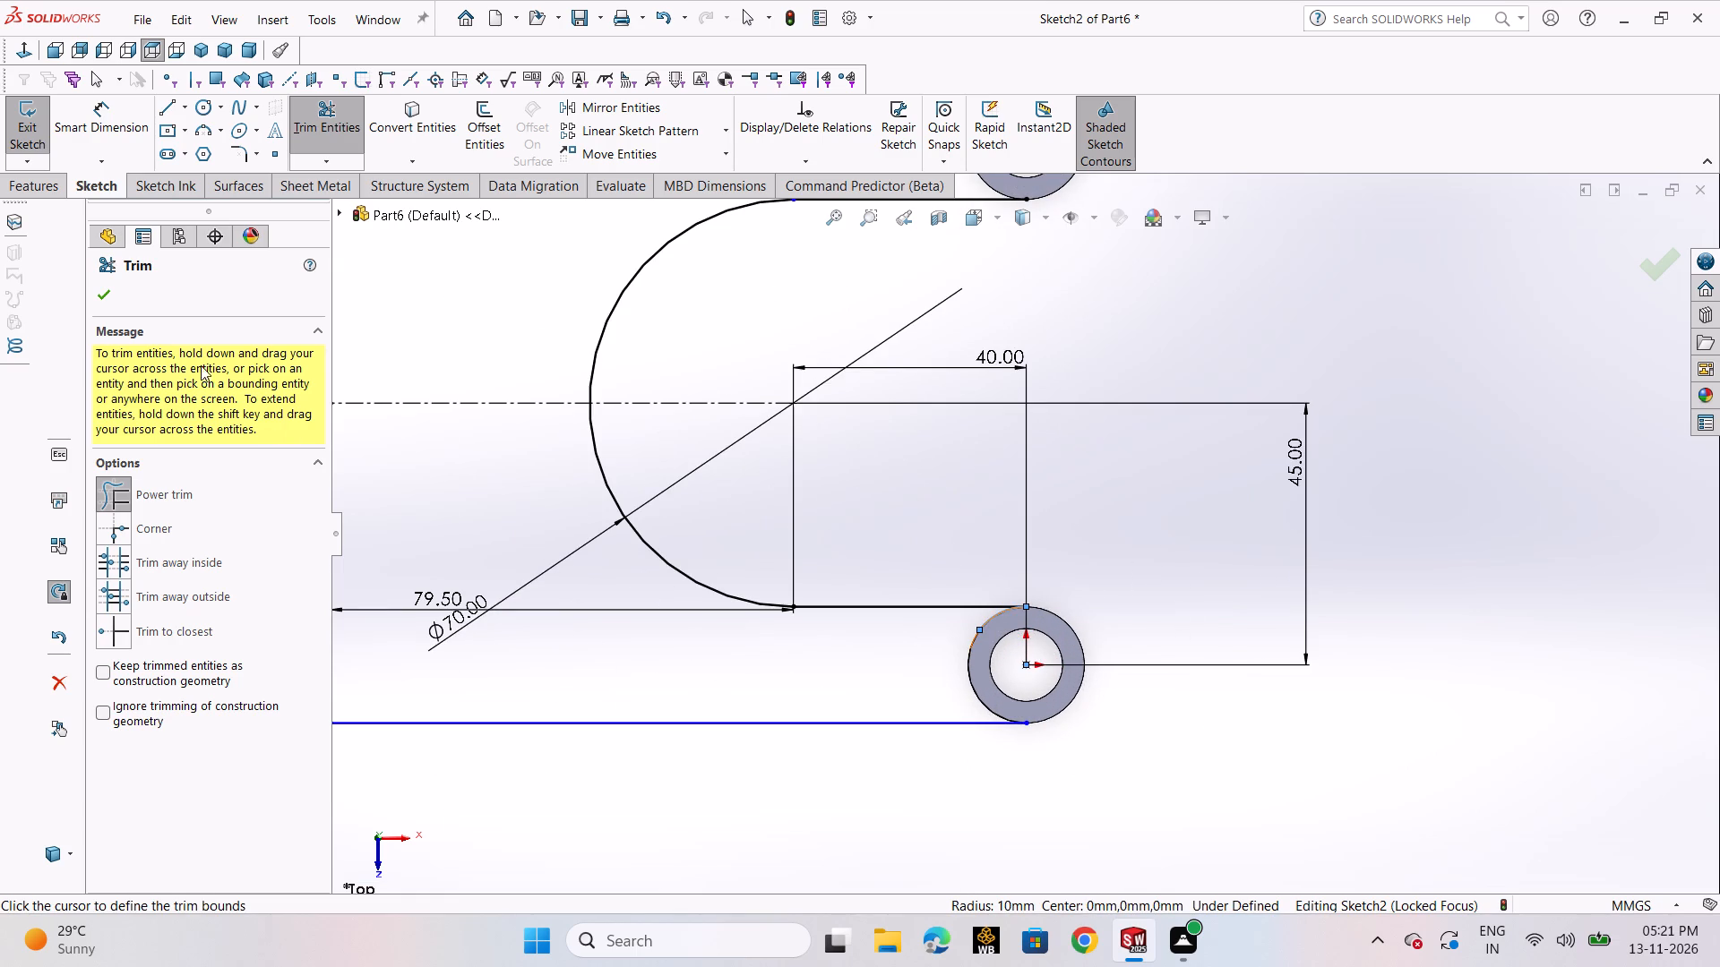
key("Delete")
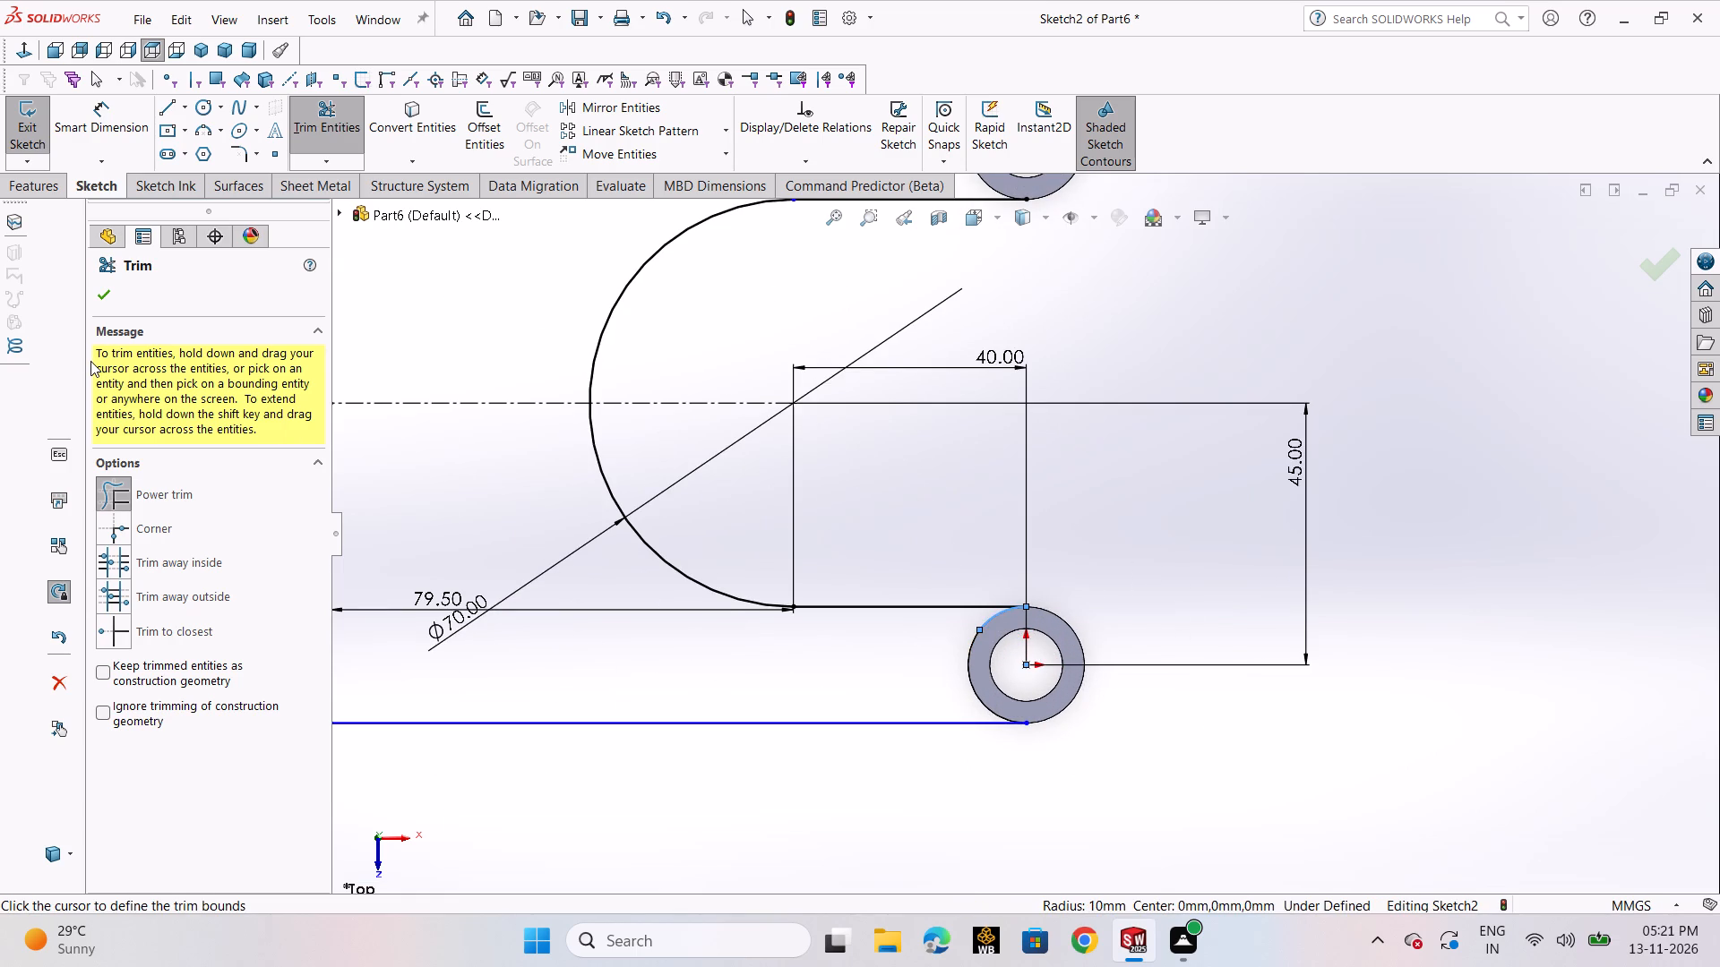
left_click_drag(936, 635, 956, 630)
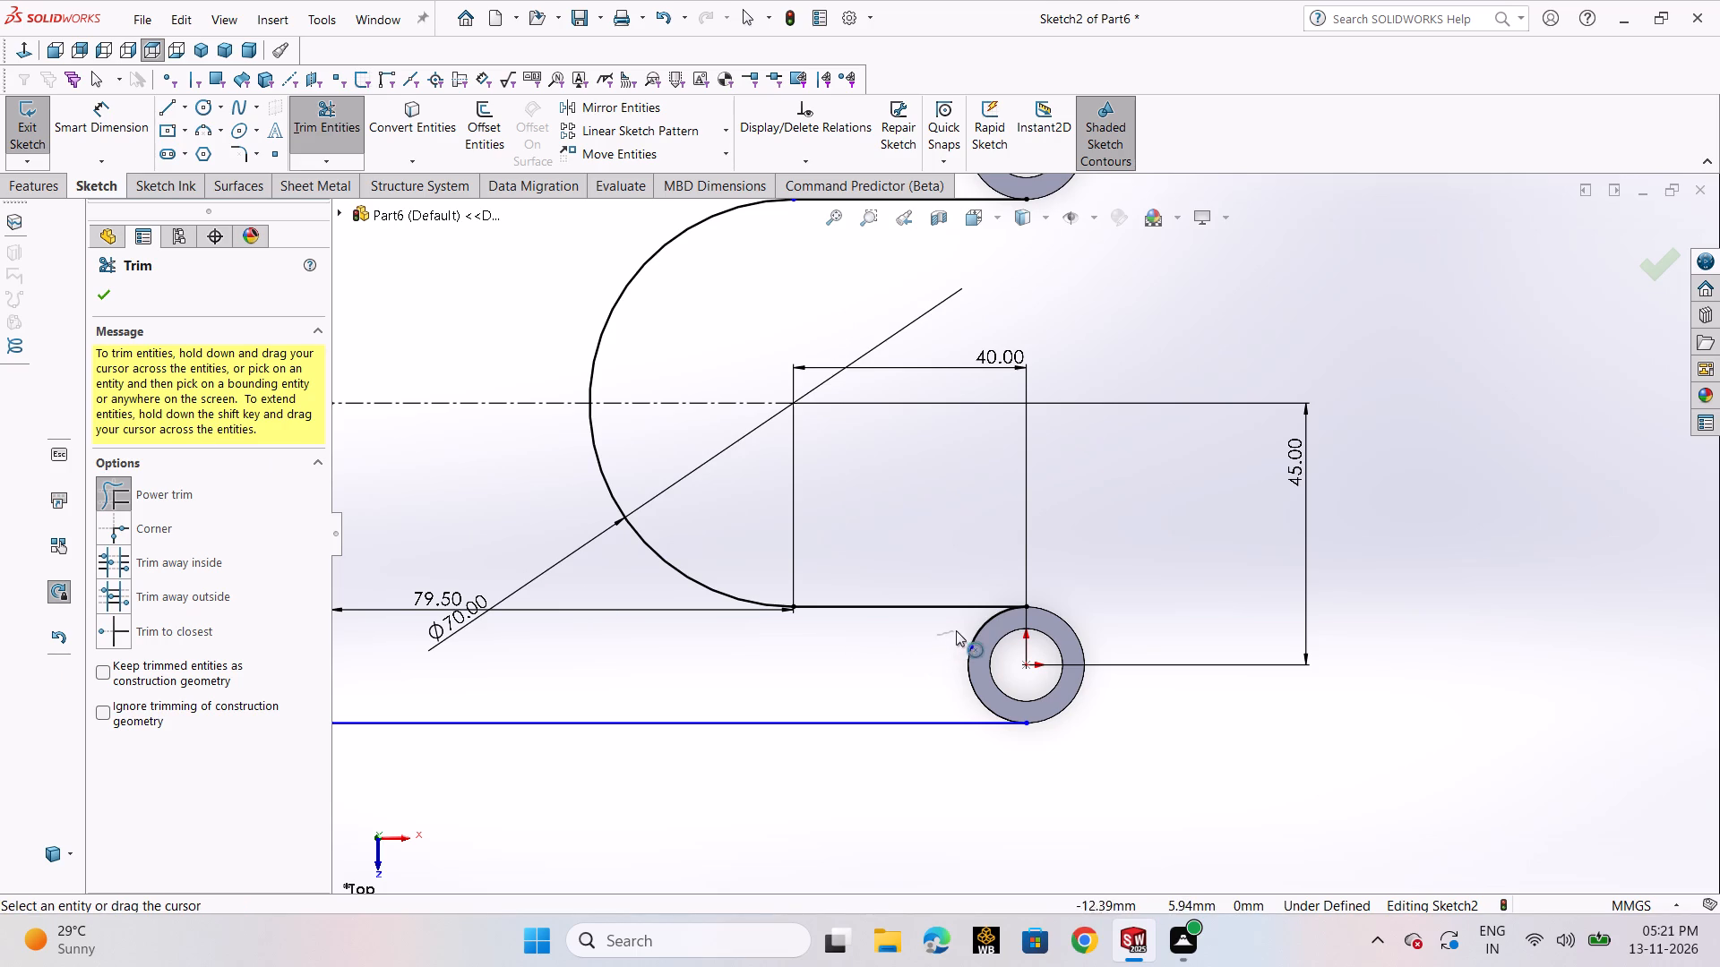
left_click_drag(956, 630, 982, 640)
left_click(99, 291)
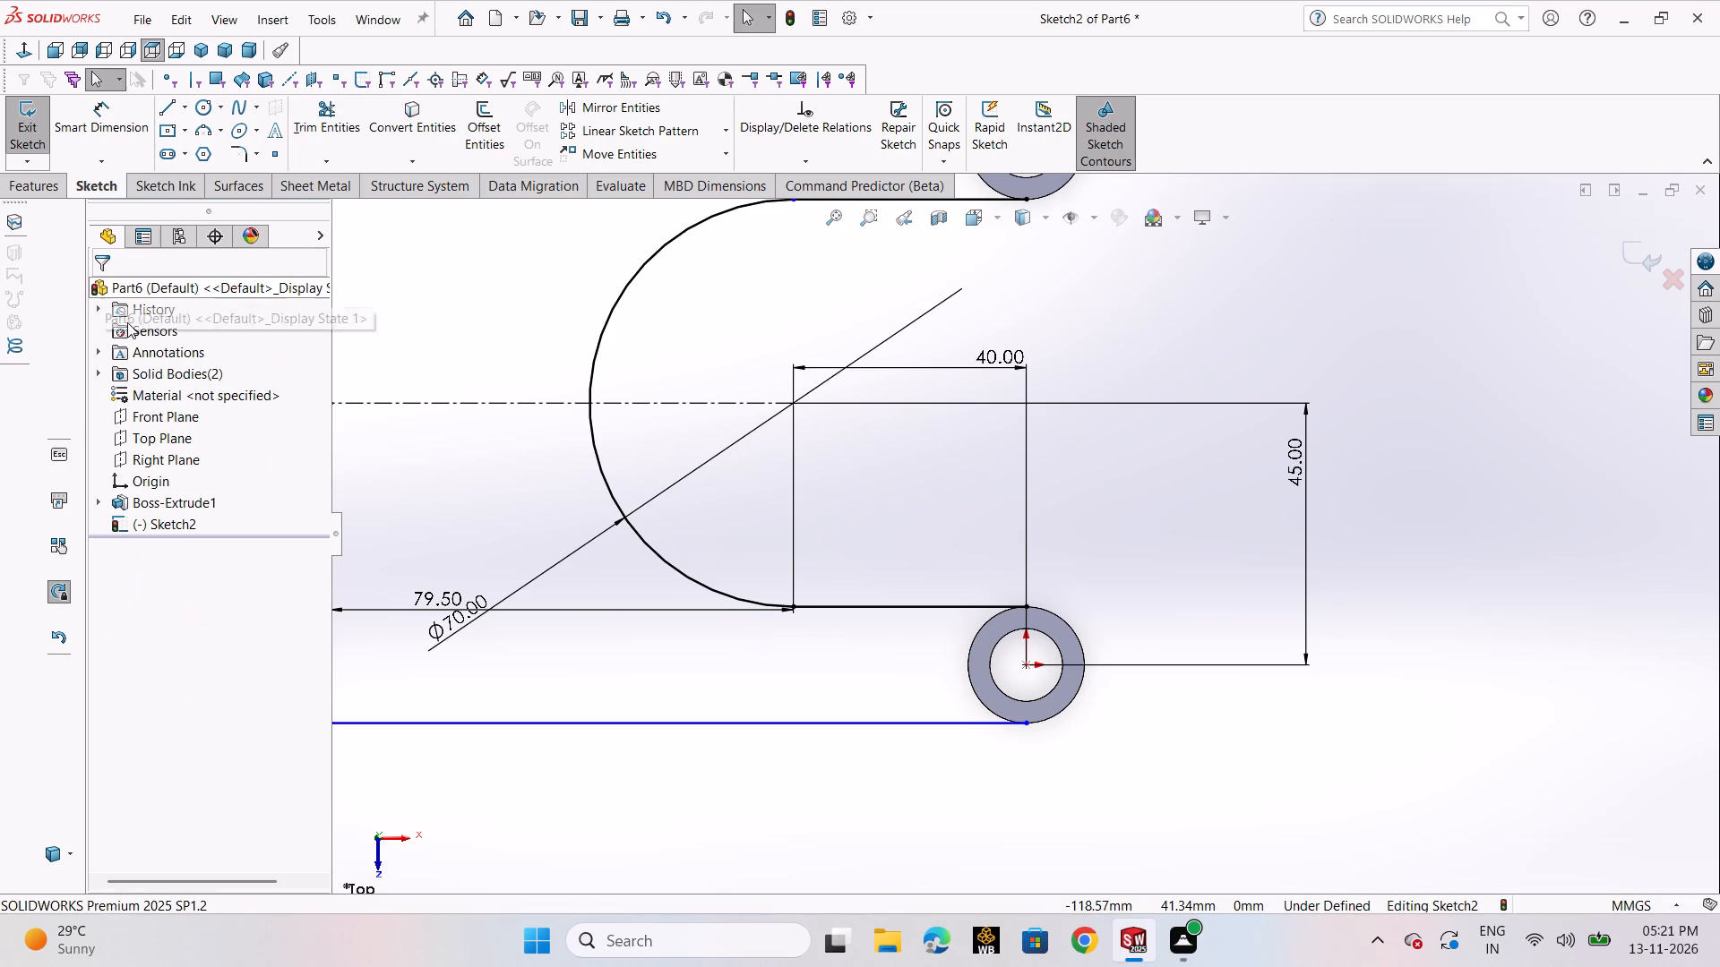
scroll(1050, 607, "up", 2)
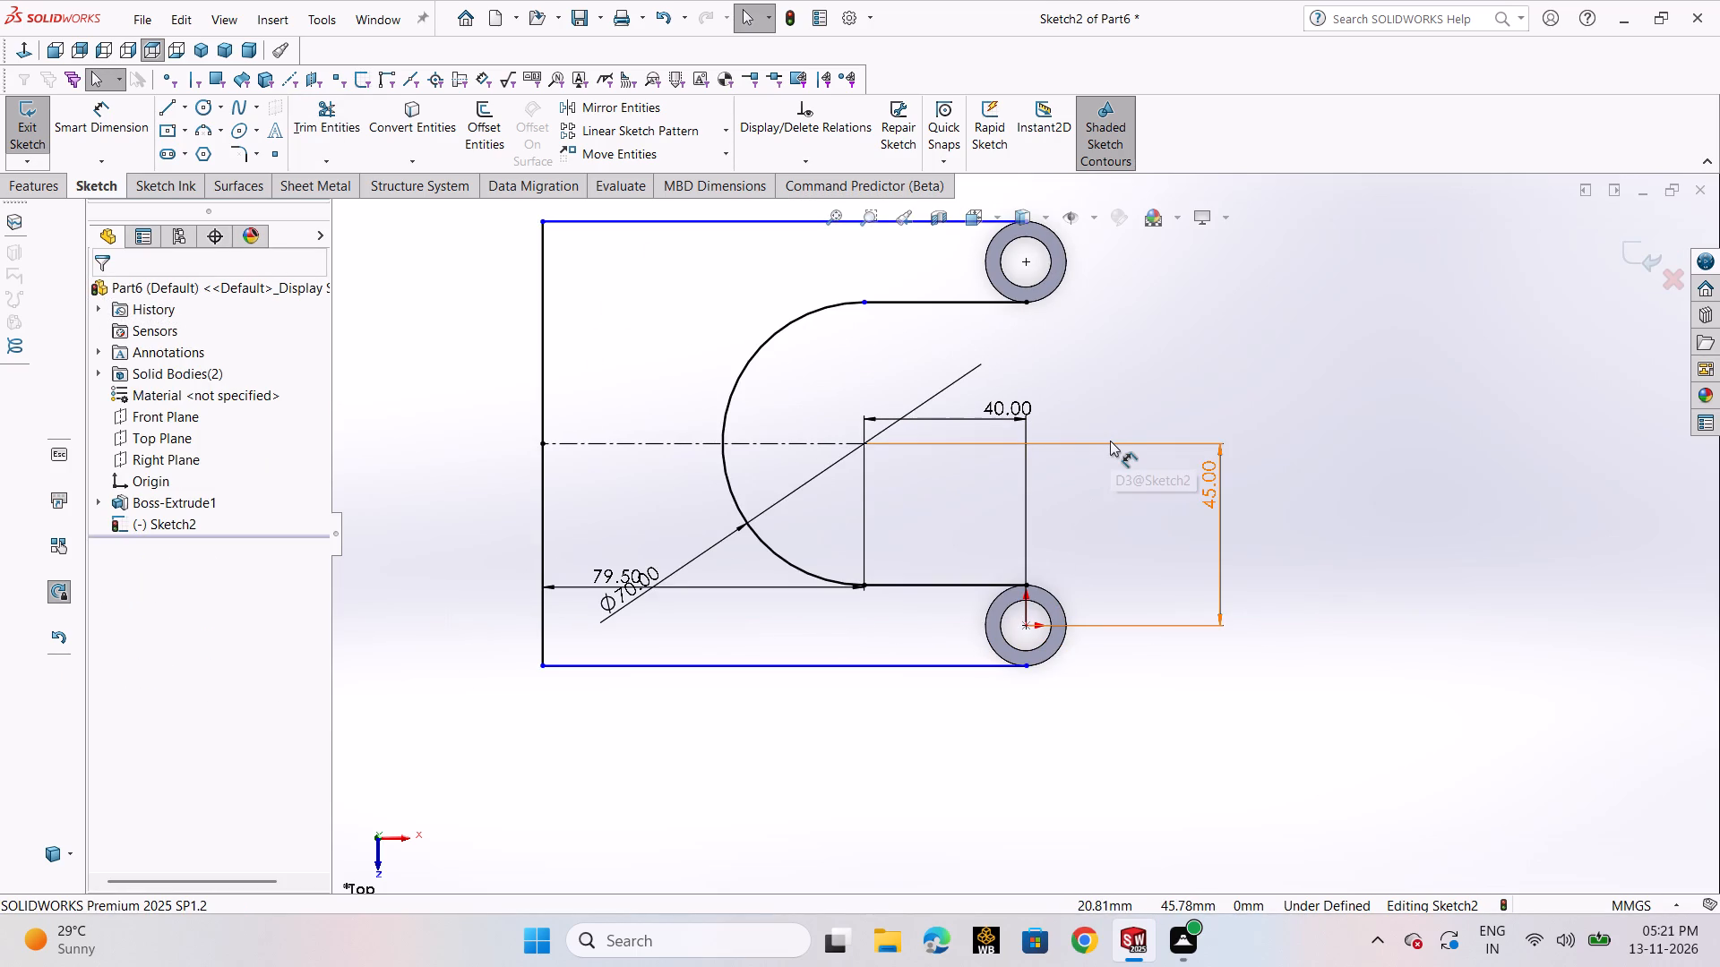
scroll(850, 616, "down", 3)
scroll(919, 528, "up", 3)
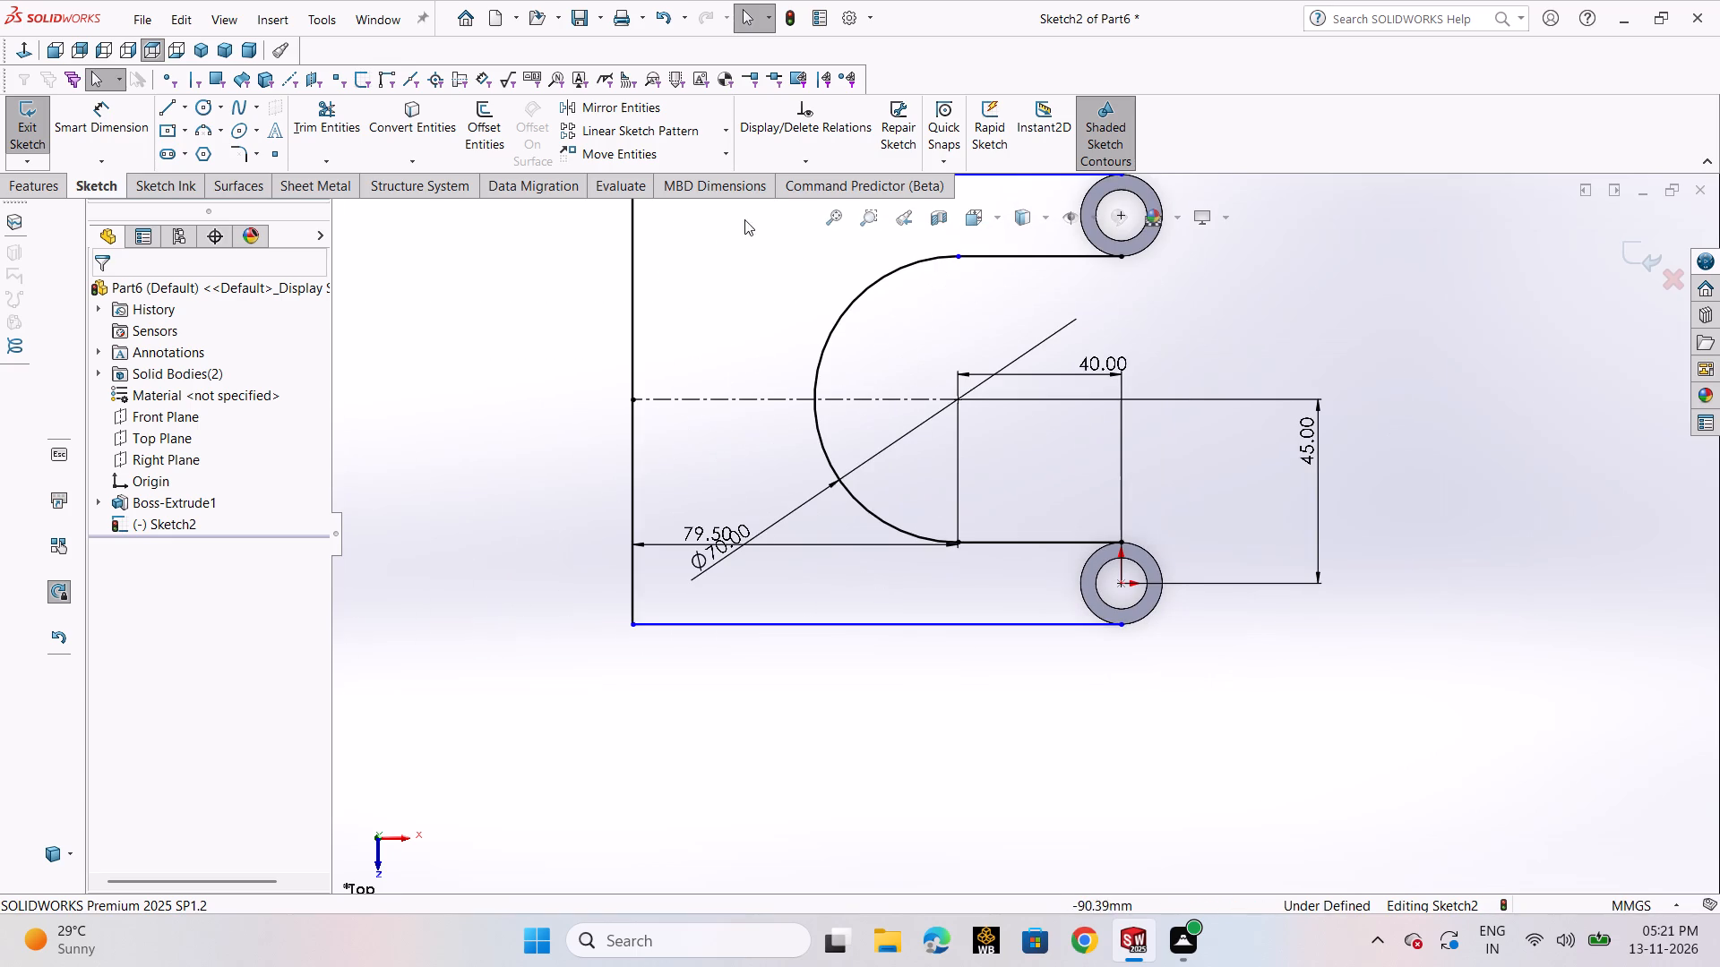
Convert the outer circular edges of both rings into sketch entities.
left_click(400, 133)
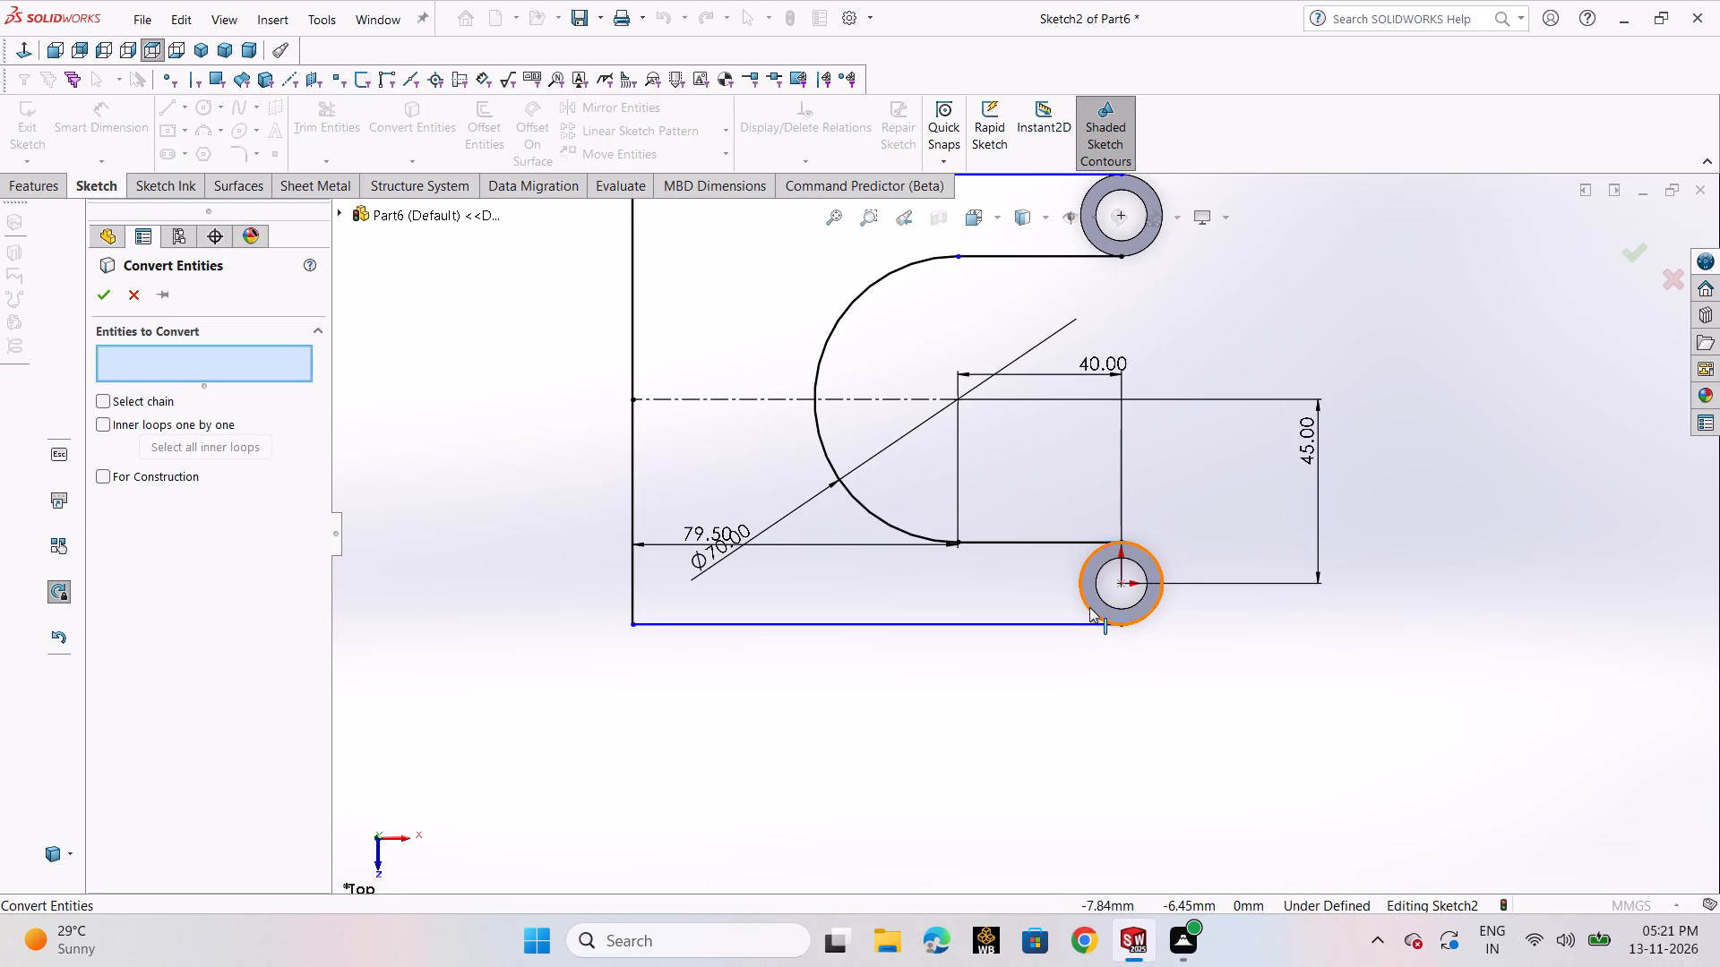
left_click(1089, 607)
left_click(1088, 240)
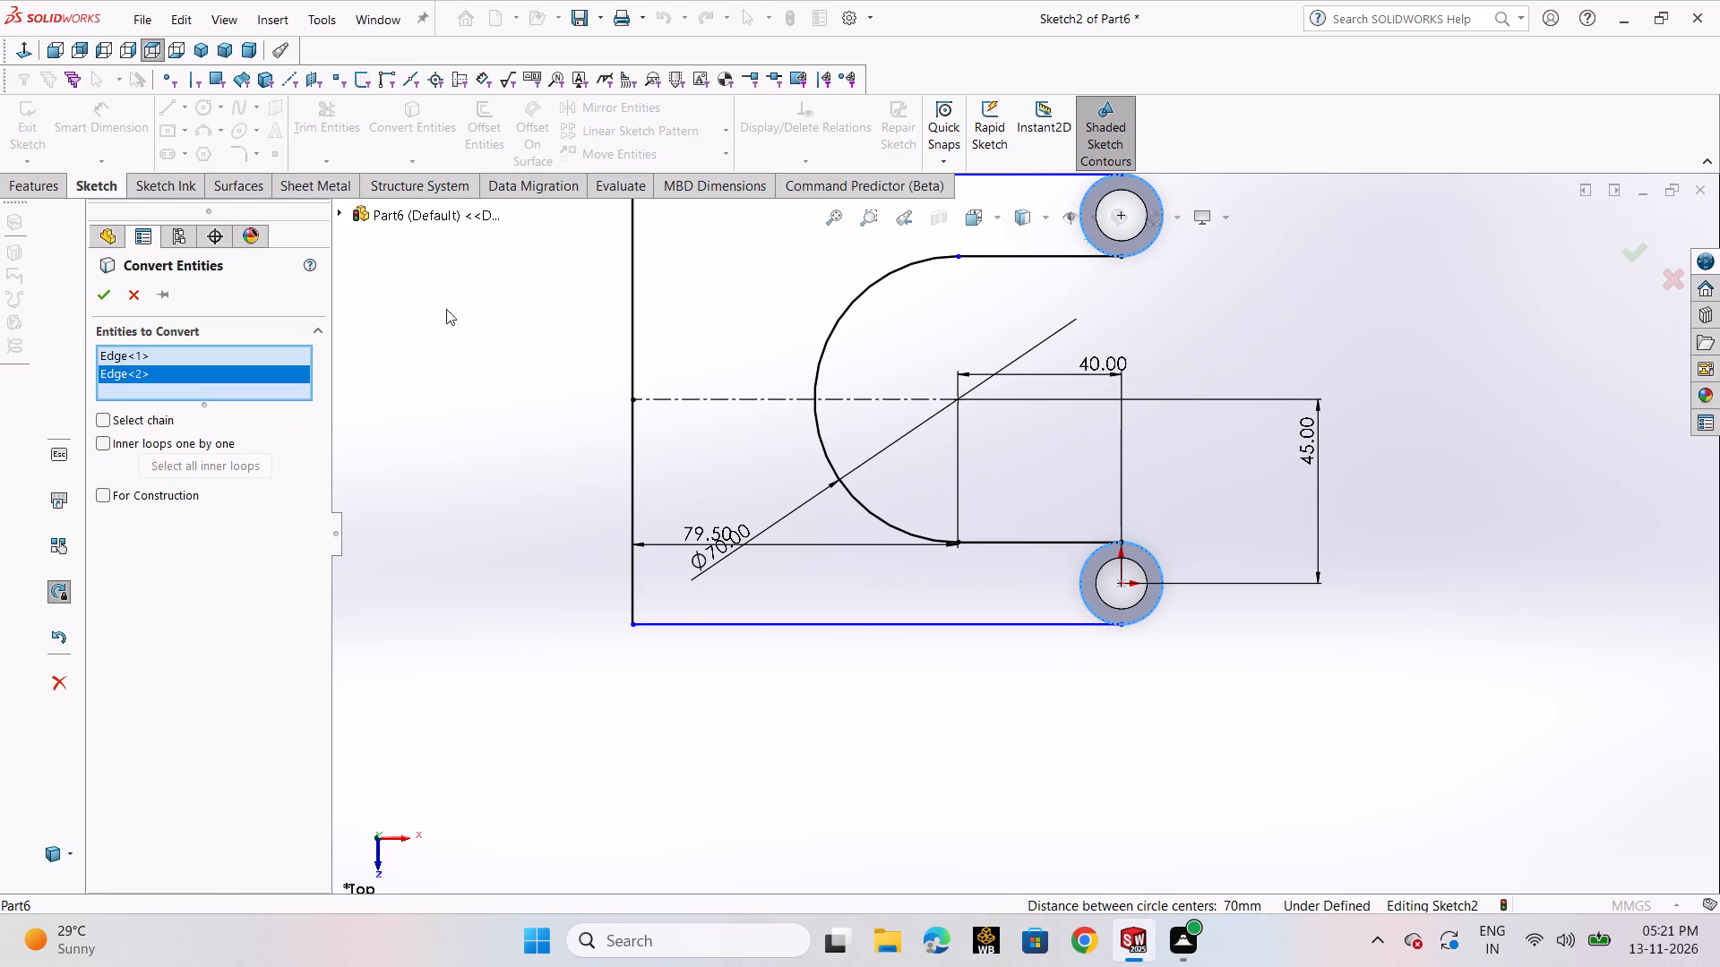
left_click(101, 295)
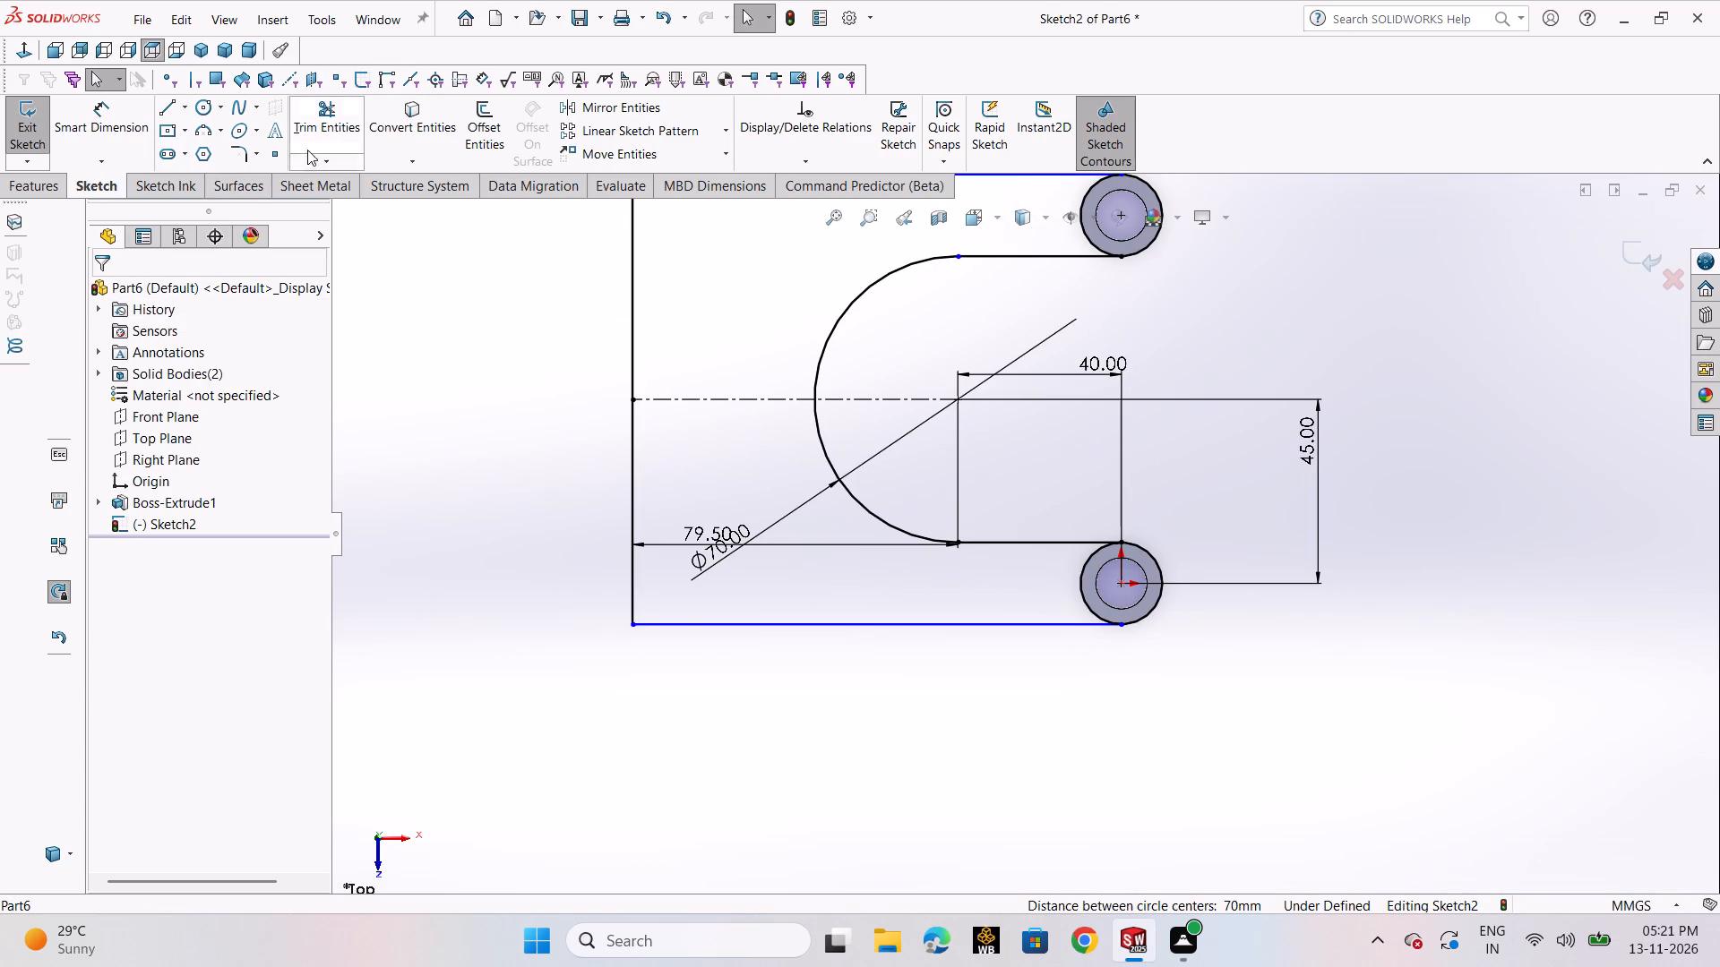
Trim away the halves of both converted ring circles that face away from the plate, and close the sketch.
left_click(326, 126)
scroll(1201, 282, "down", 2)
left_click_drag(1146, 270, 1106, 227)
left_click_drag(1106, 680, 1091, 736)
scroll(1142, 514, "up", 3)
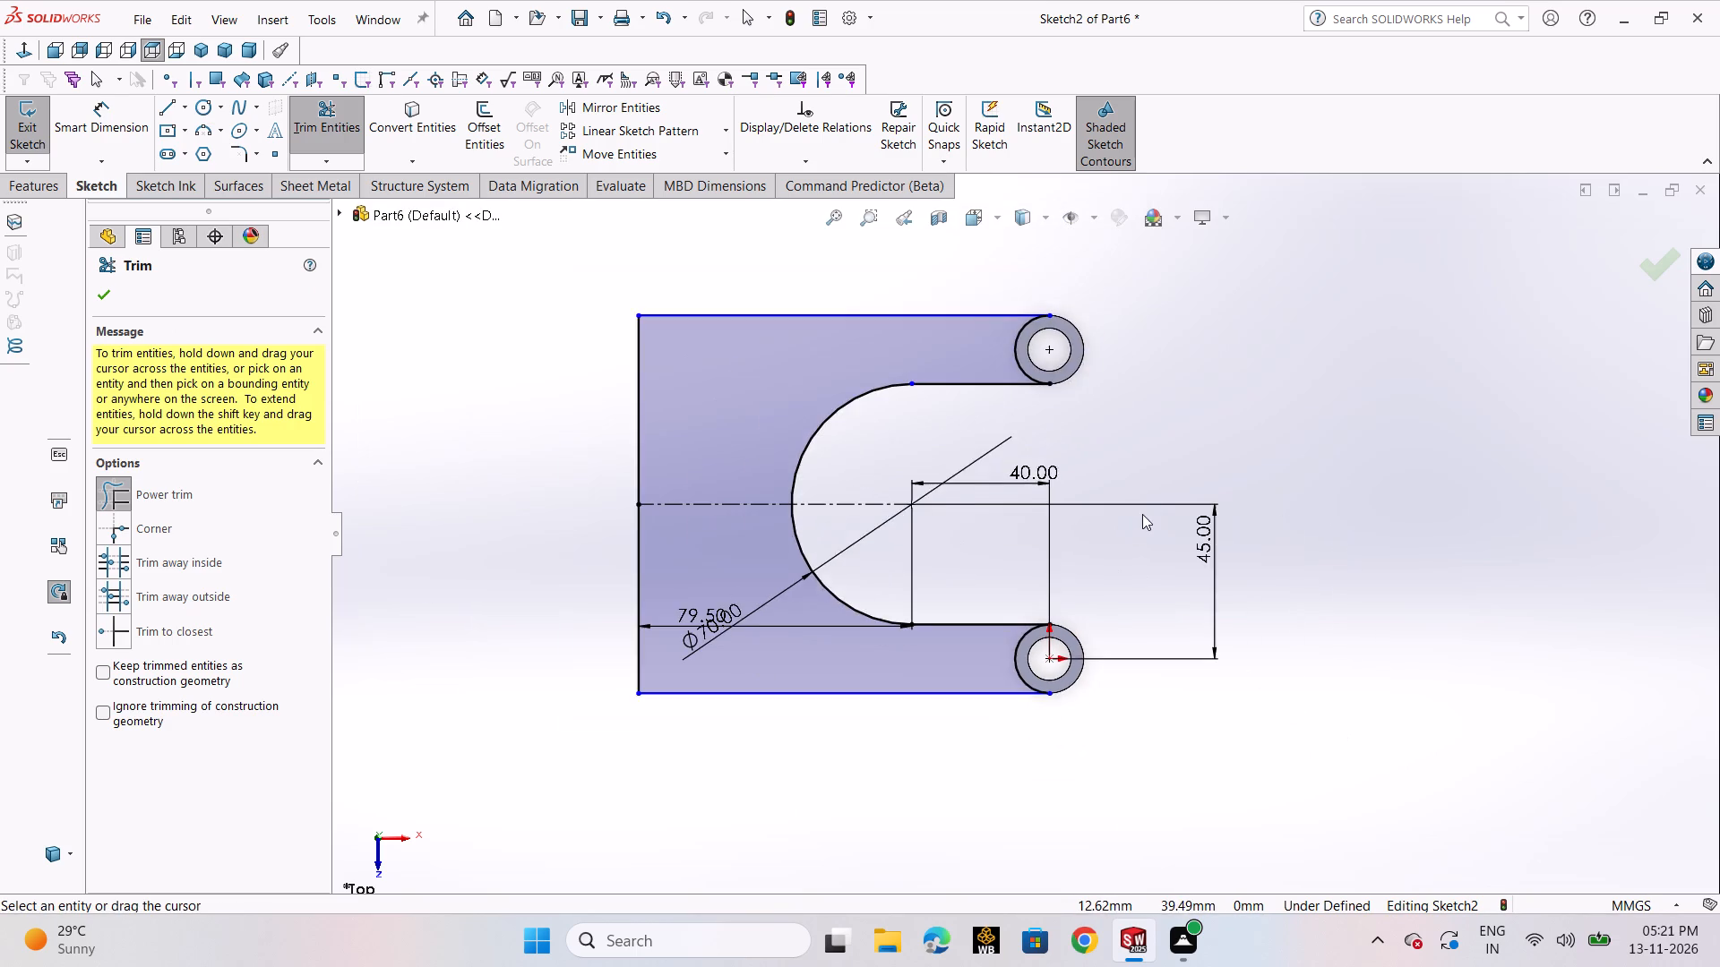
scroll(1142, 514, "up", 2)
left_click(93, 290)
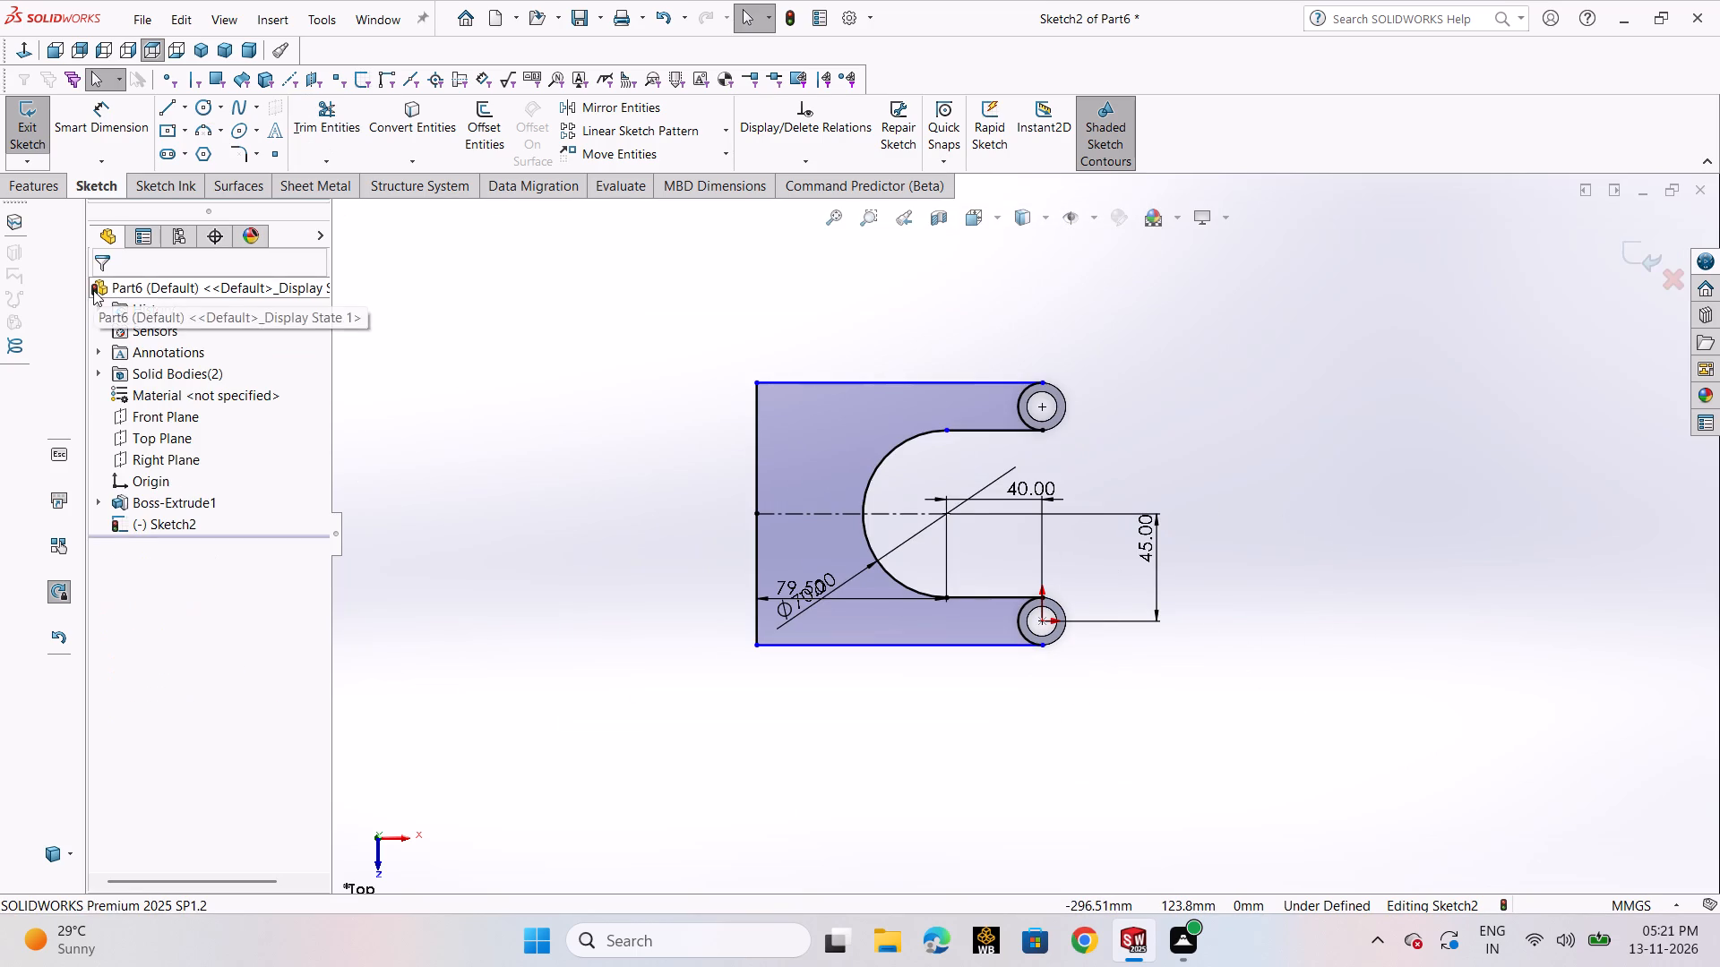
left_click(40, 135)
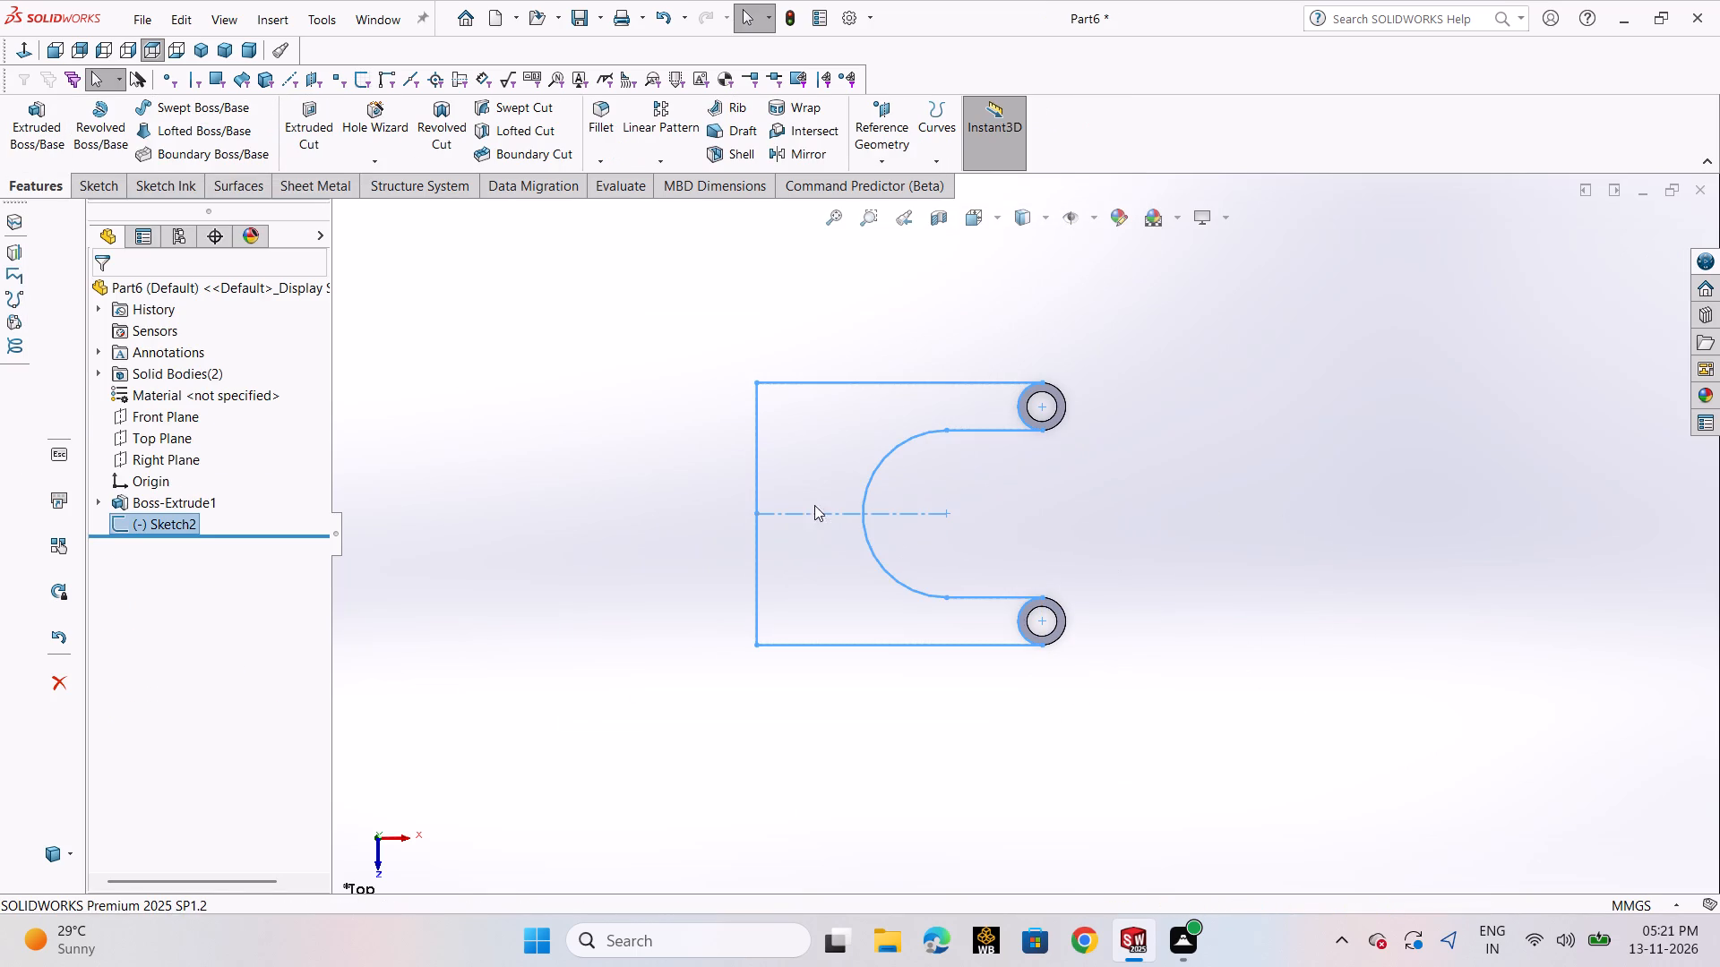
Start a boss extrude of the plate profile with the U-shaped cutout that joins the two rings.
middle_click_drag(1119, 543, 1128, 374)
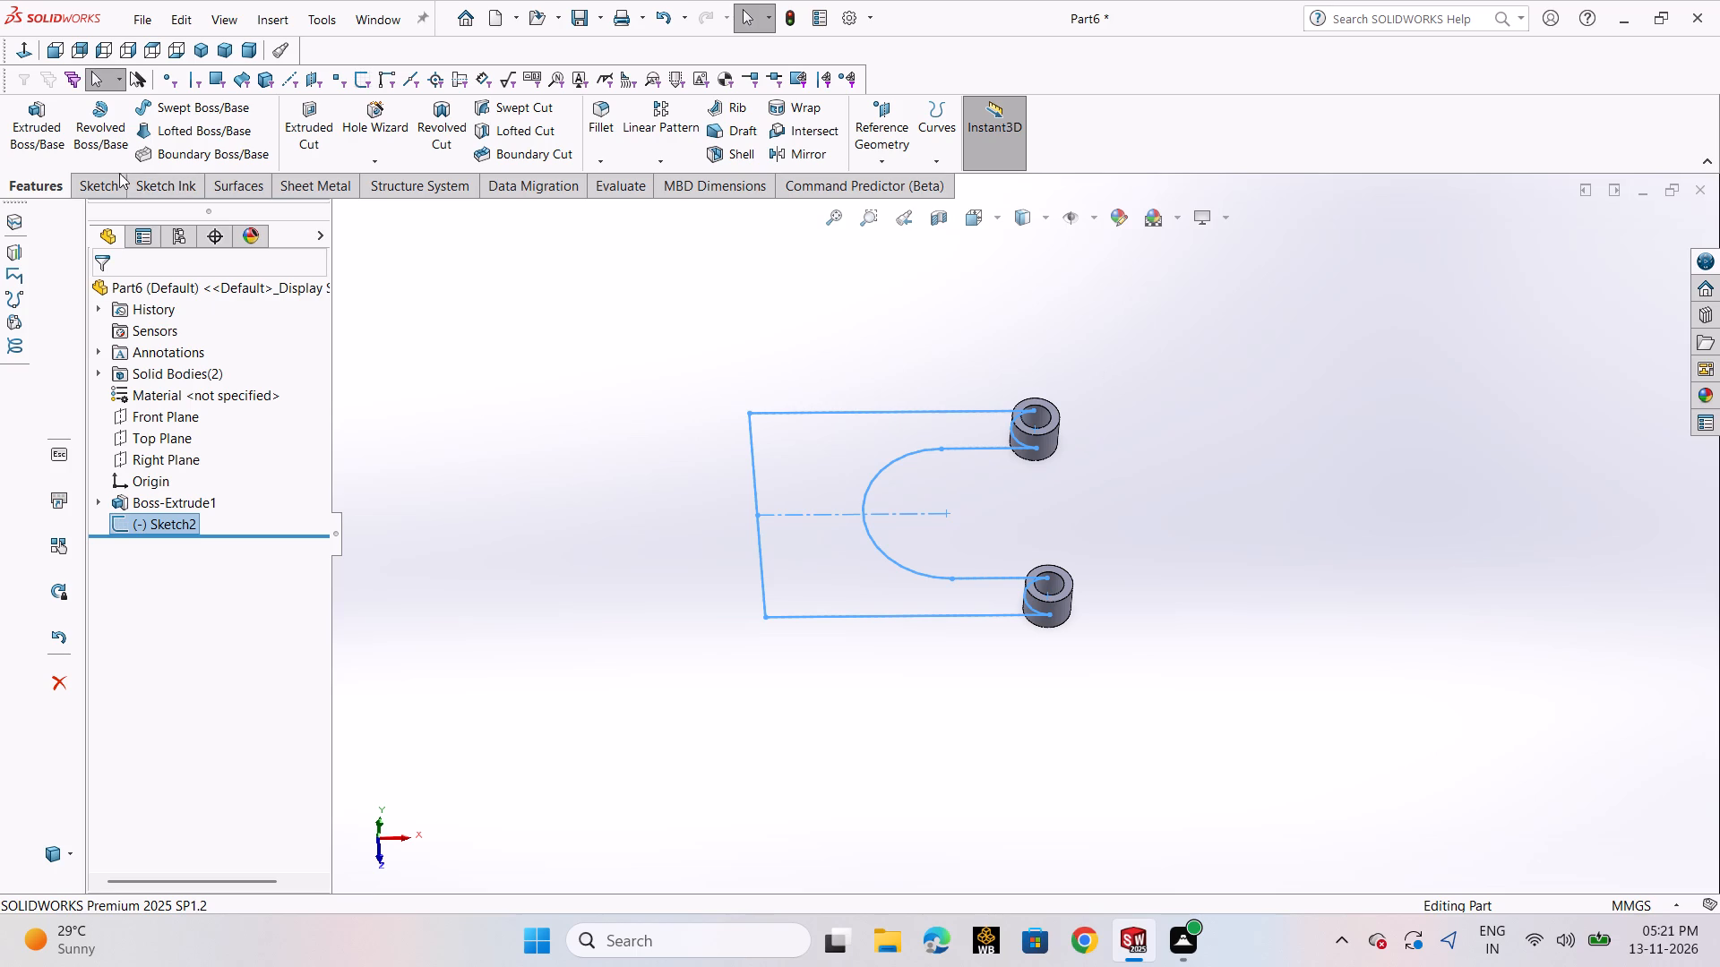
left_click(25, 133)
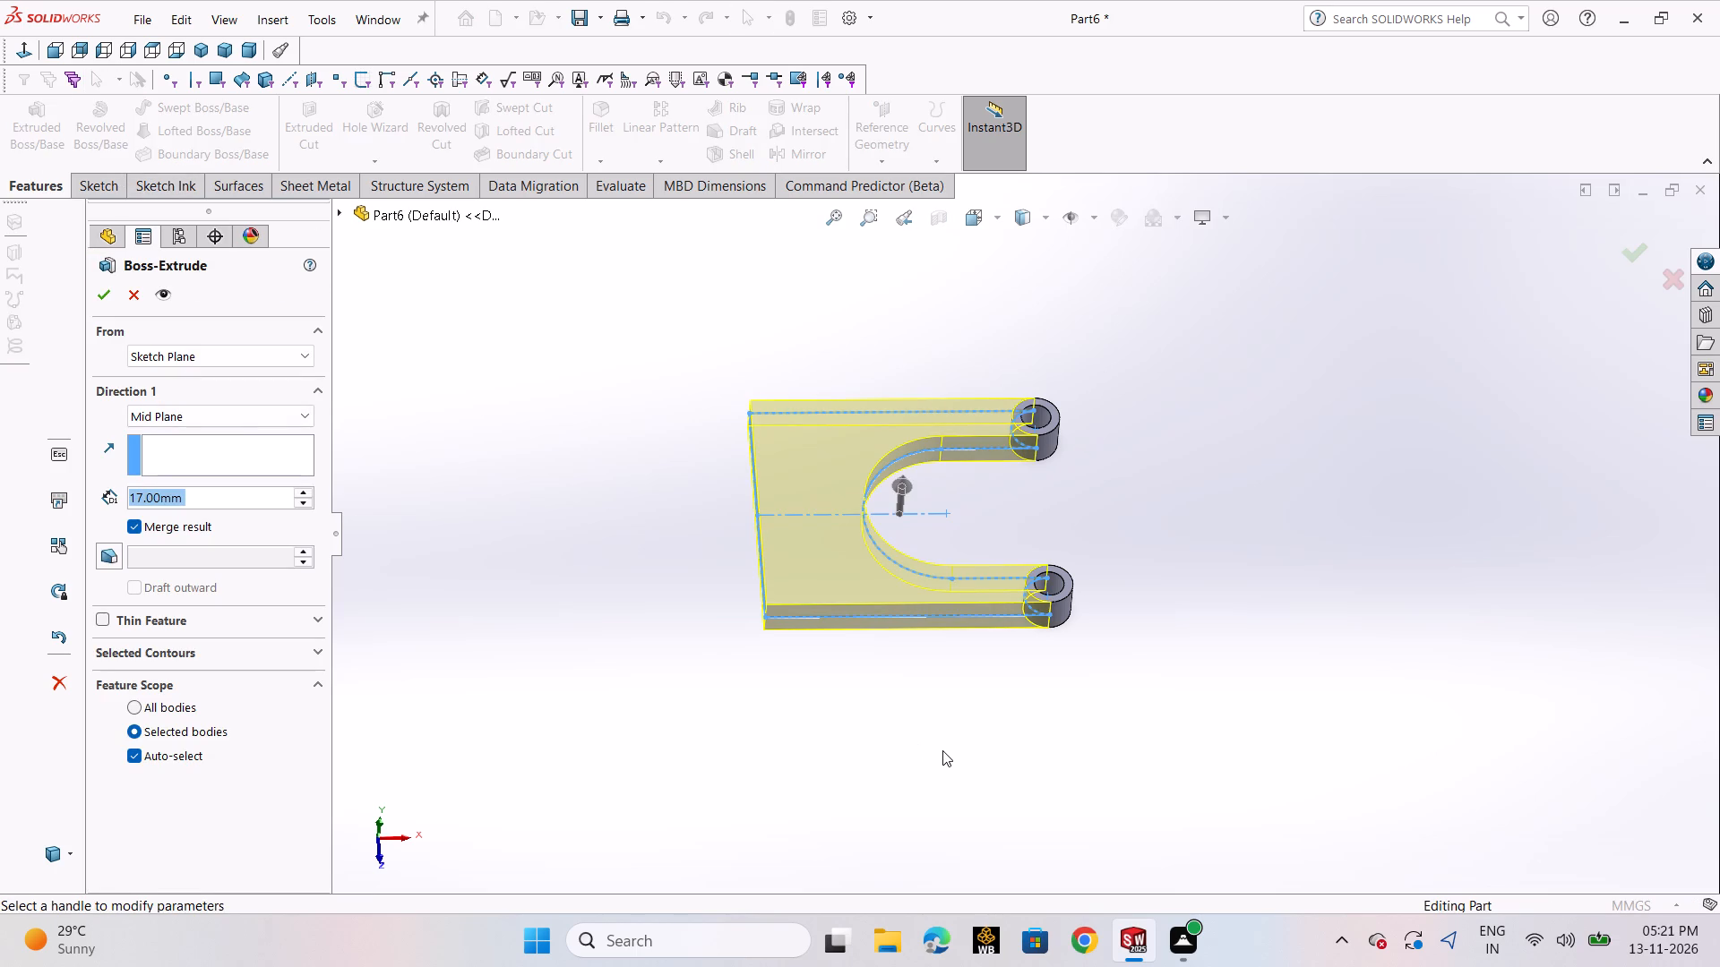
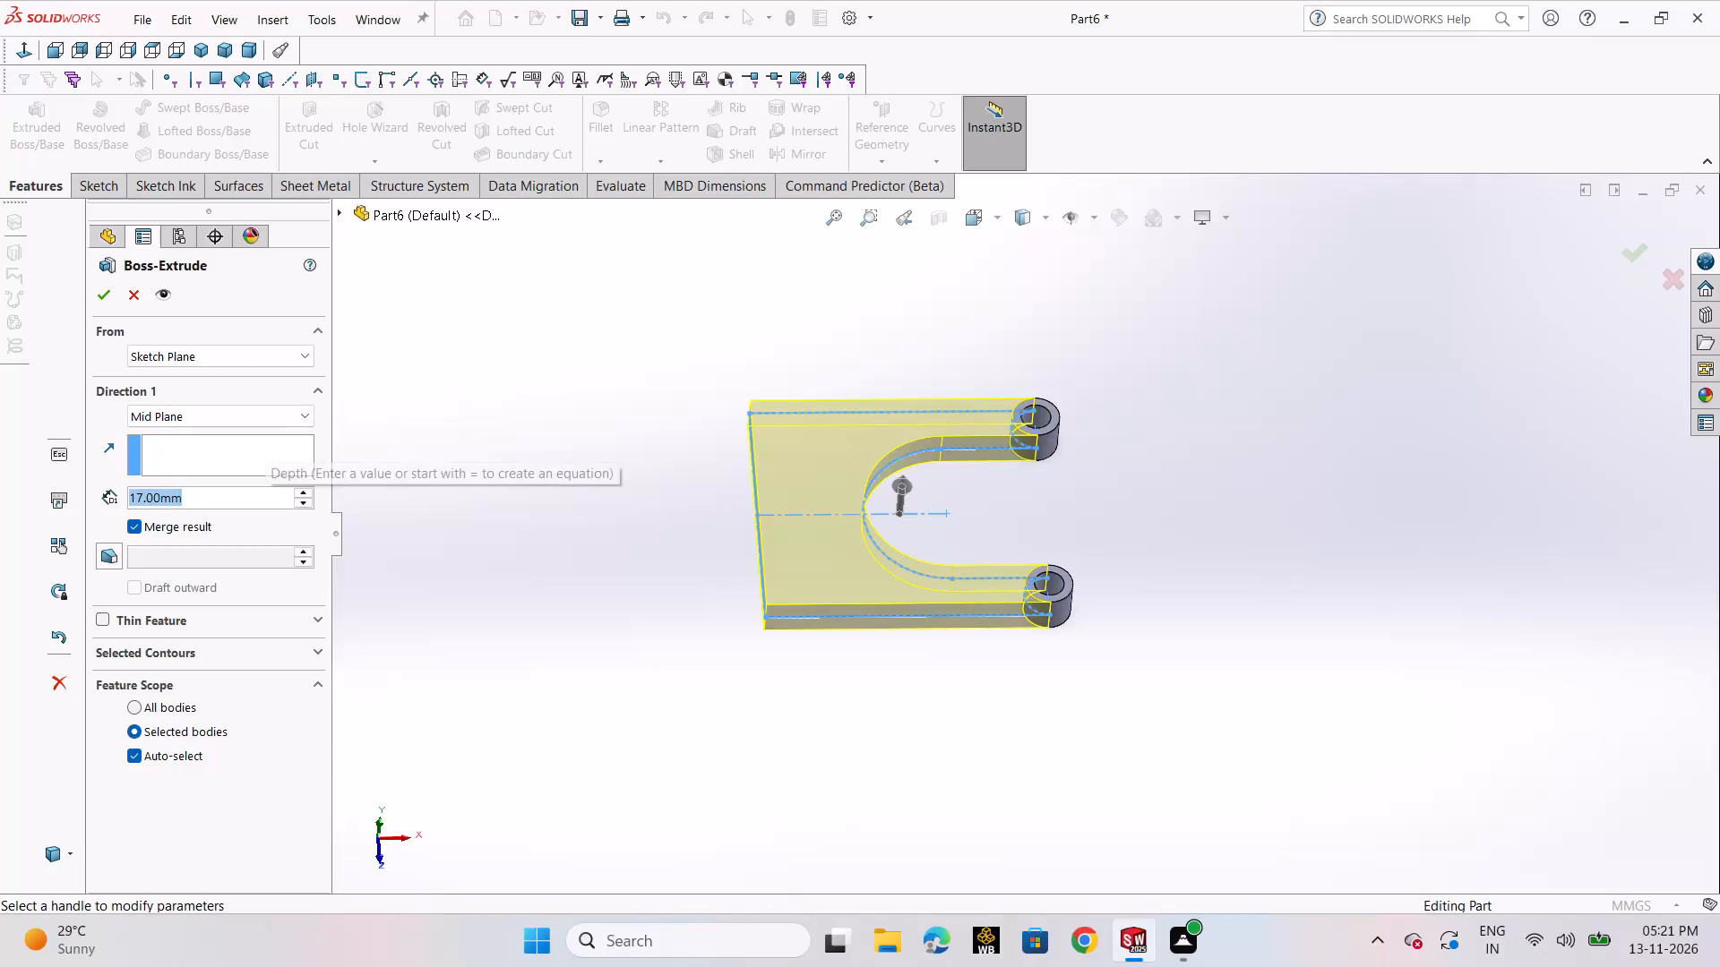
Set the mid-plane boss extrude depth of the U-cutout plate to 8 mm and complete the feature.
key("8")
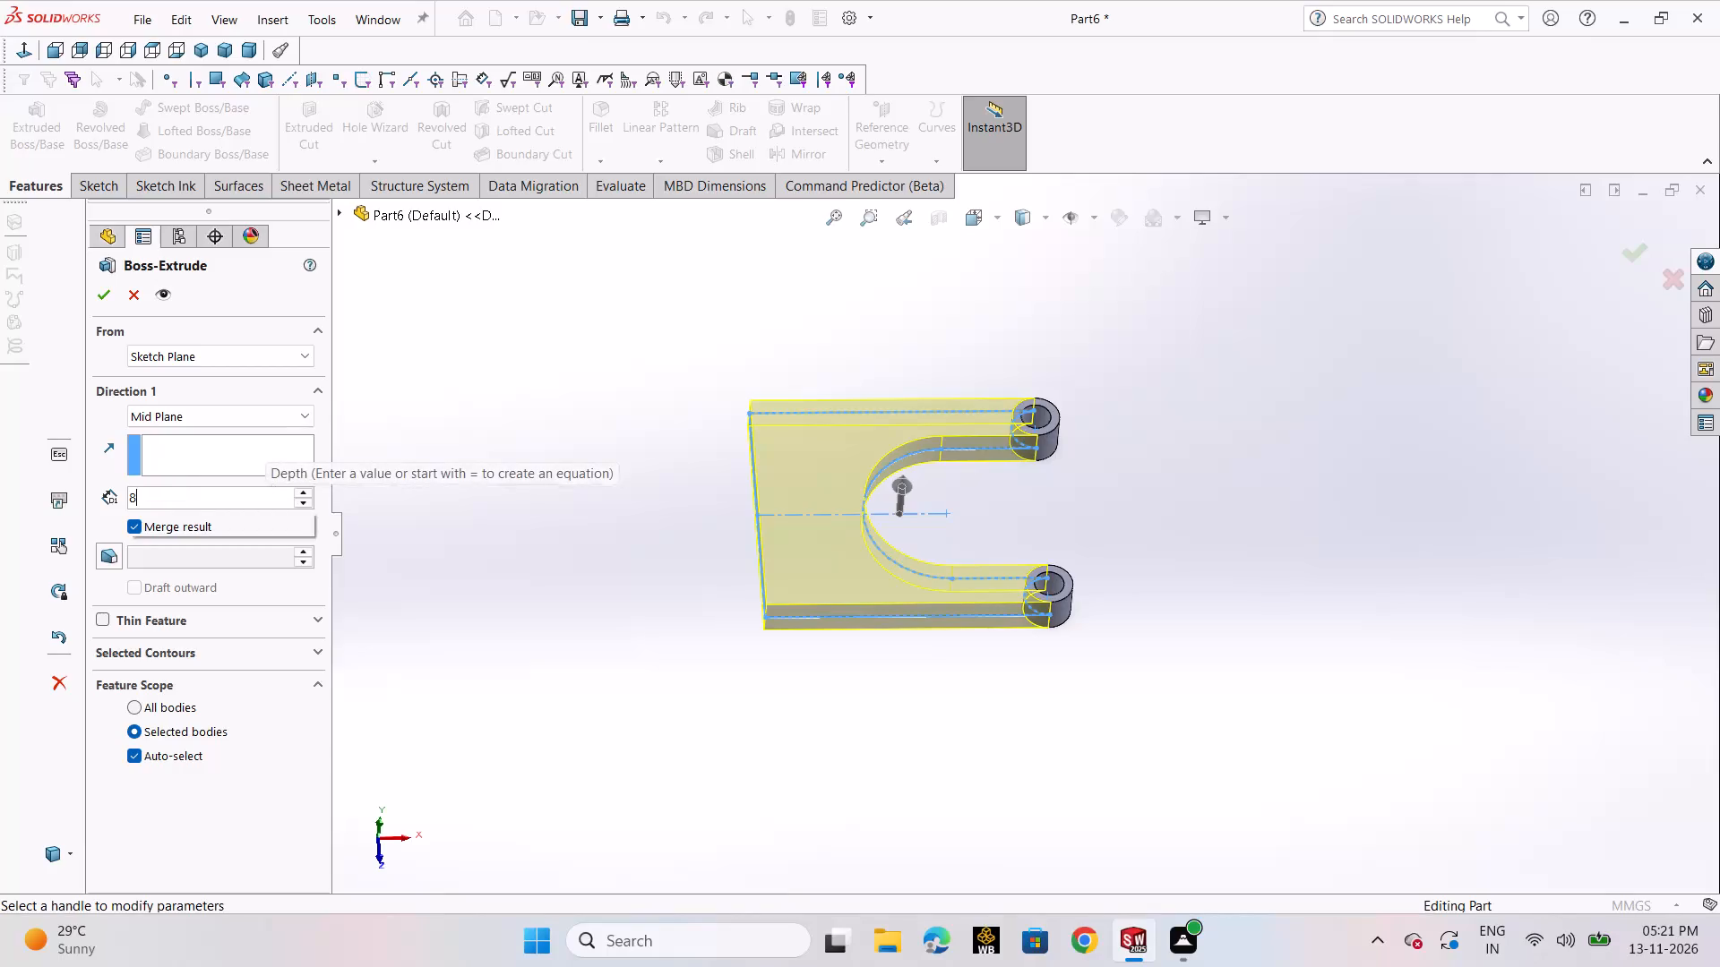
key("Return")
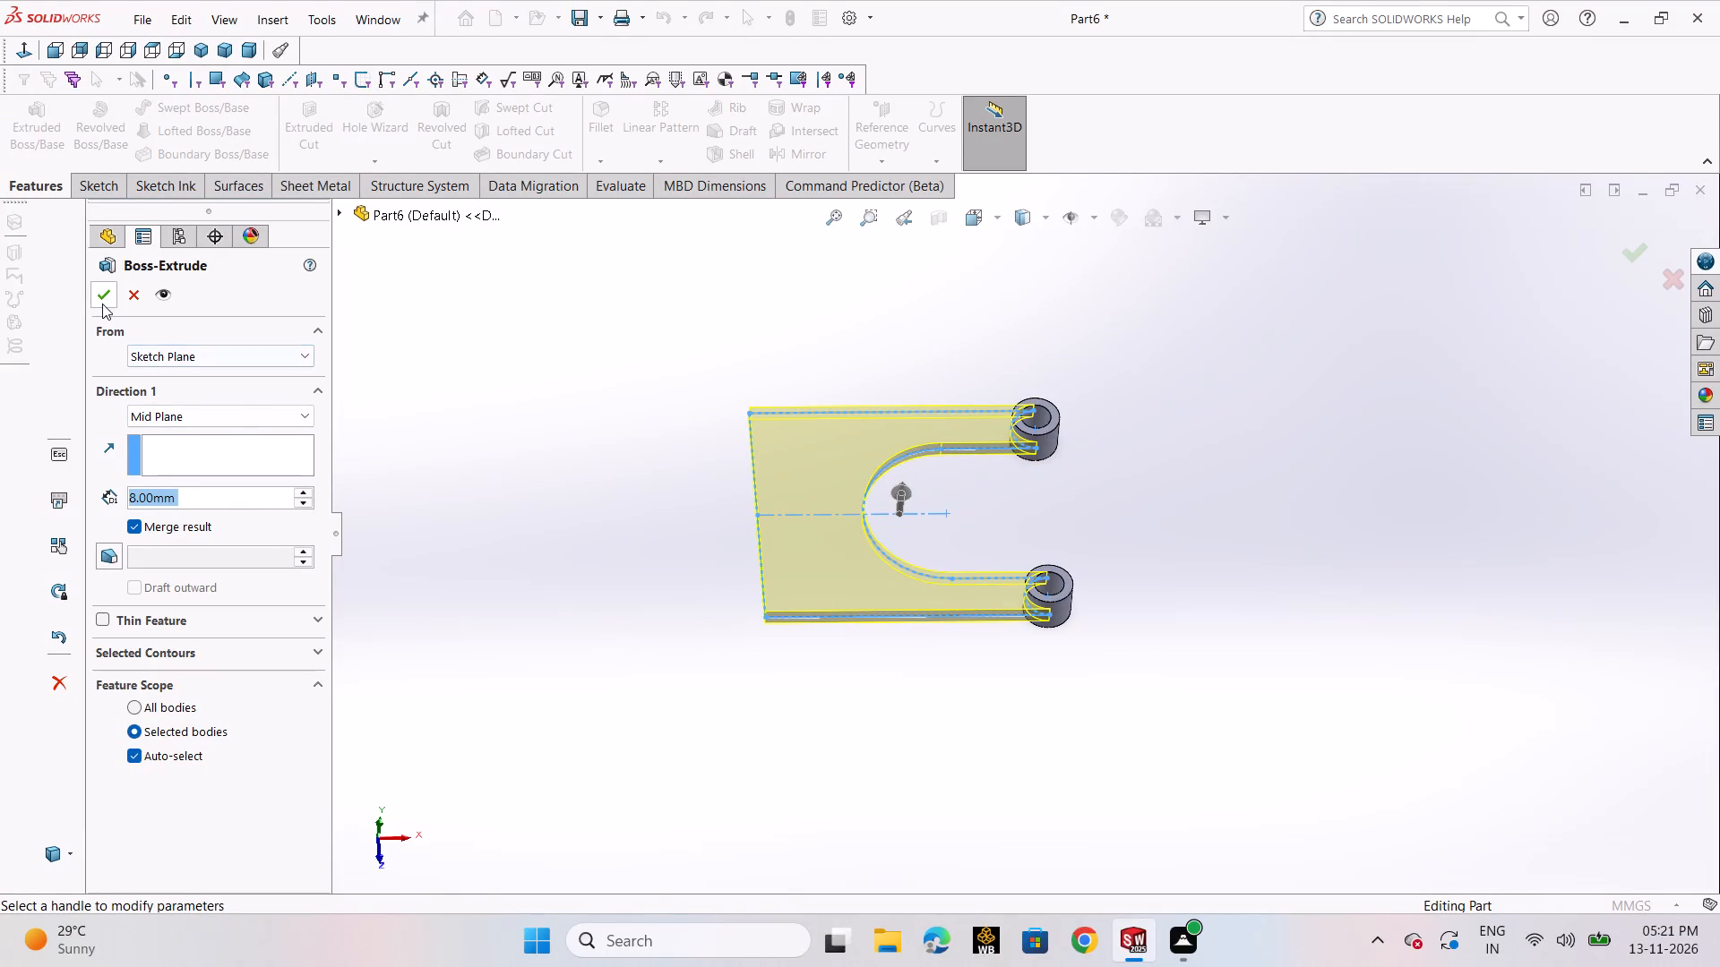
left_click(102, 304)
left_click(1209, 726)
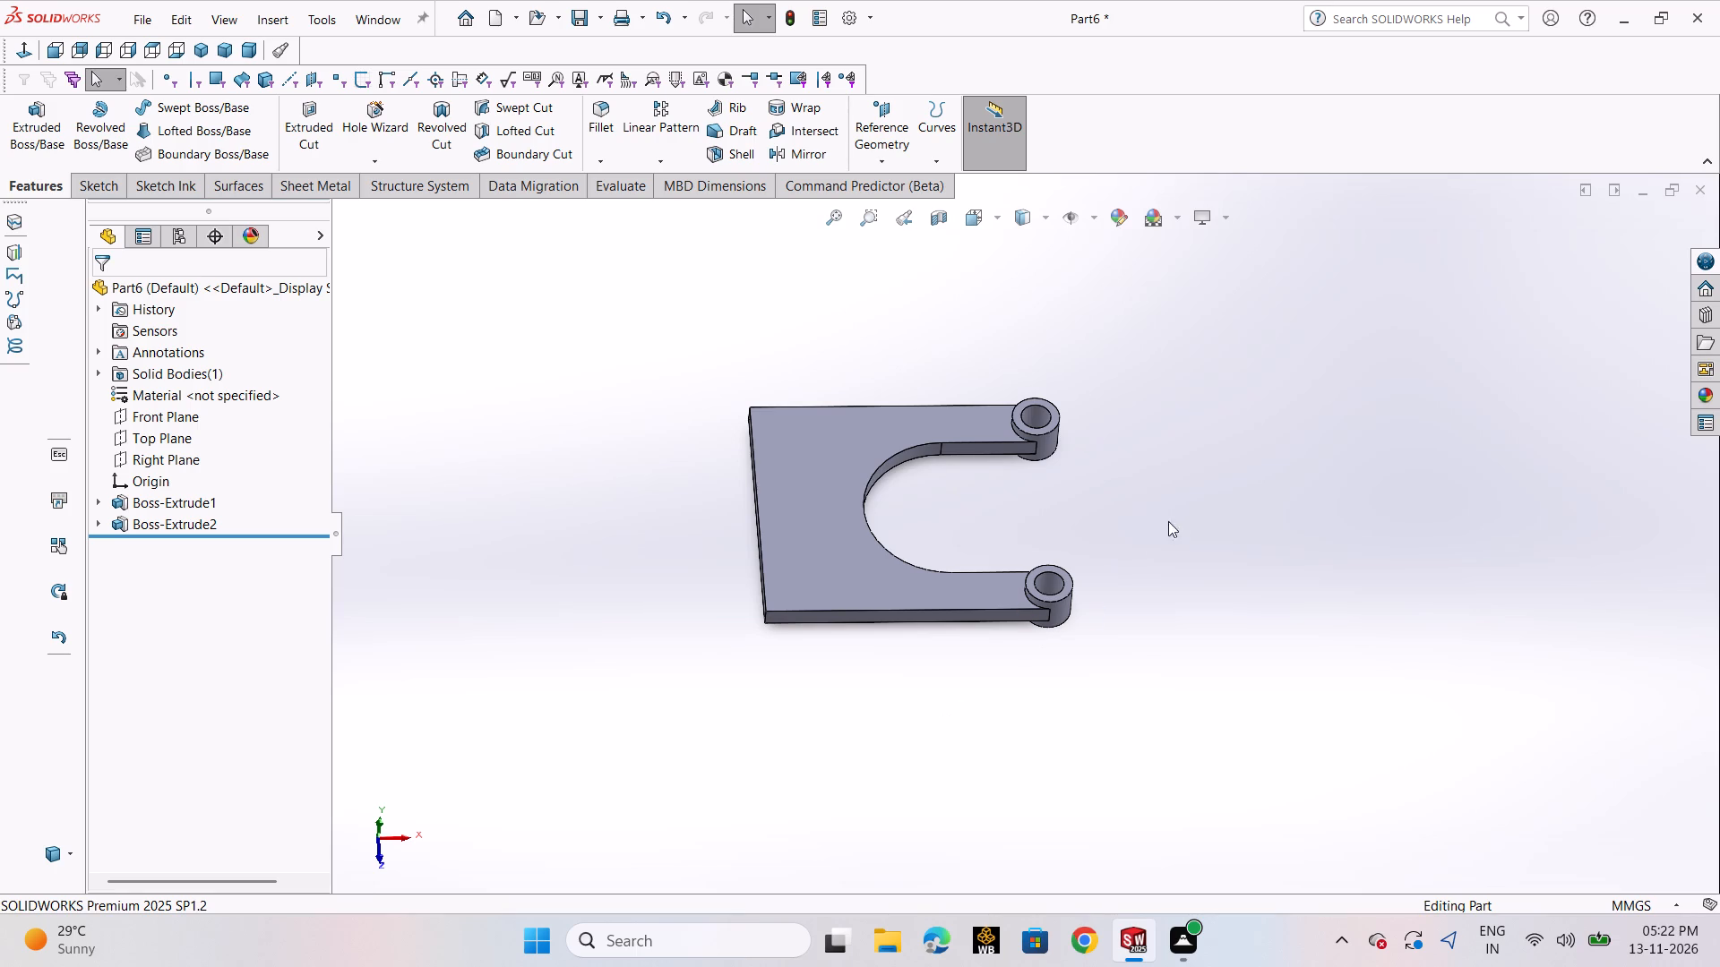
left_click(1198, 495)
Open a sketch on the plate's large flat face and draw a horizontal centerline about 143 mm long across the plate and cutout.
left_click(797, 460)
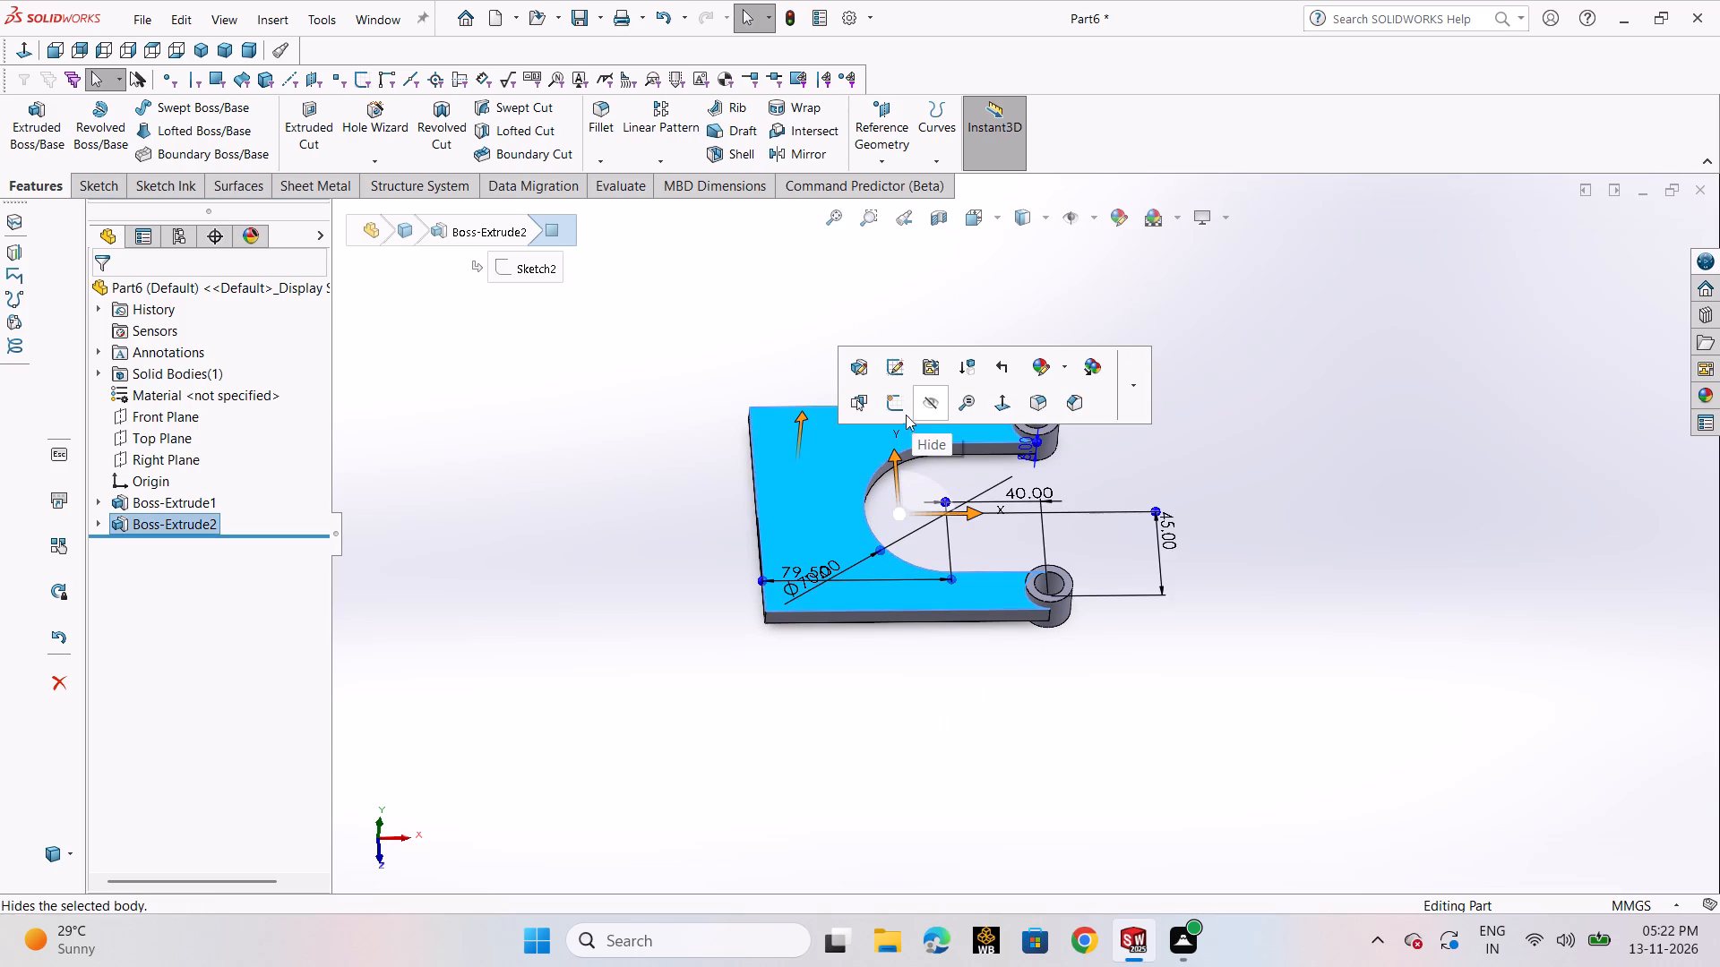
left_click(893, 410)
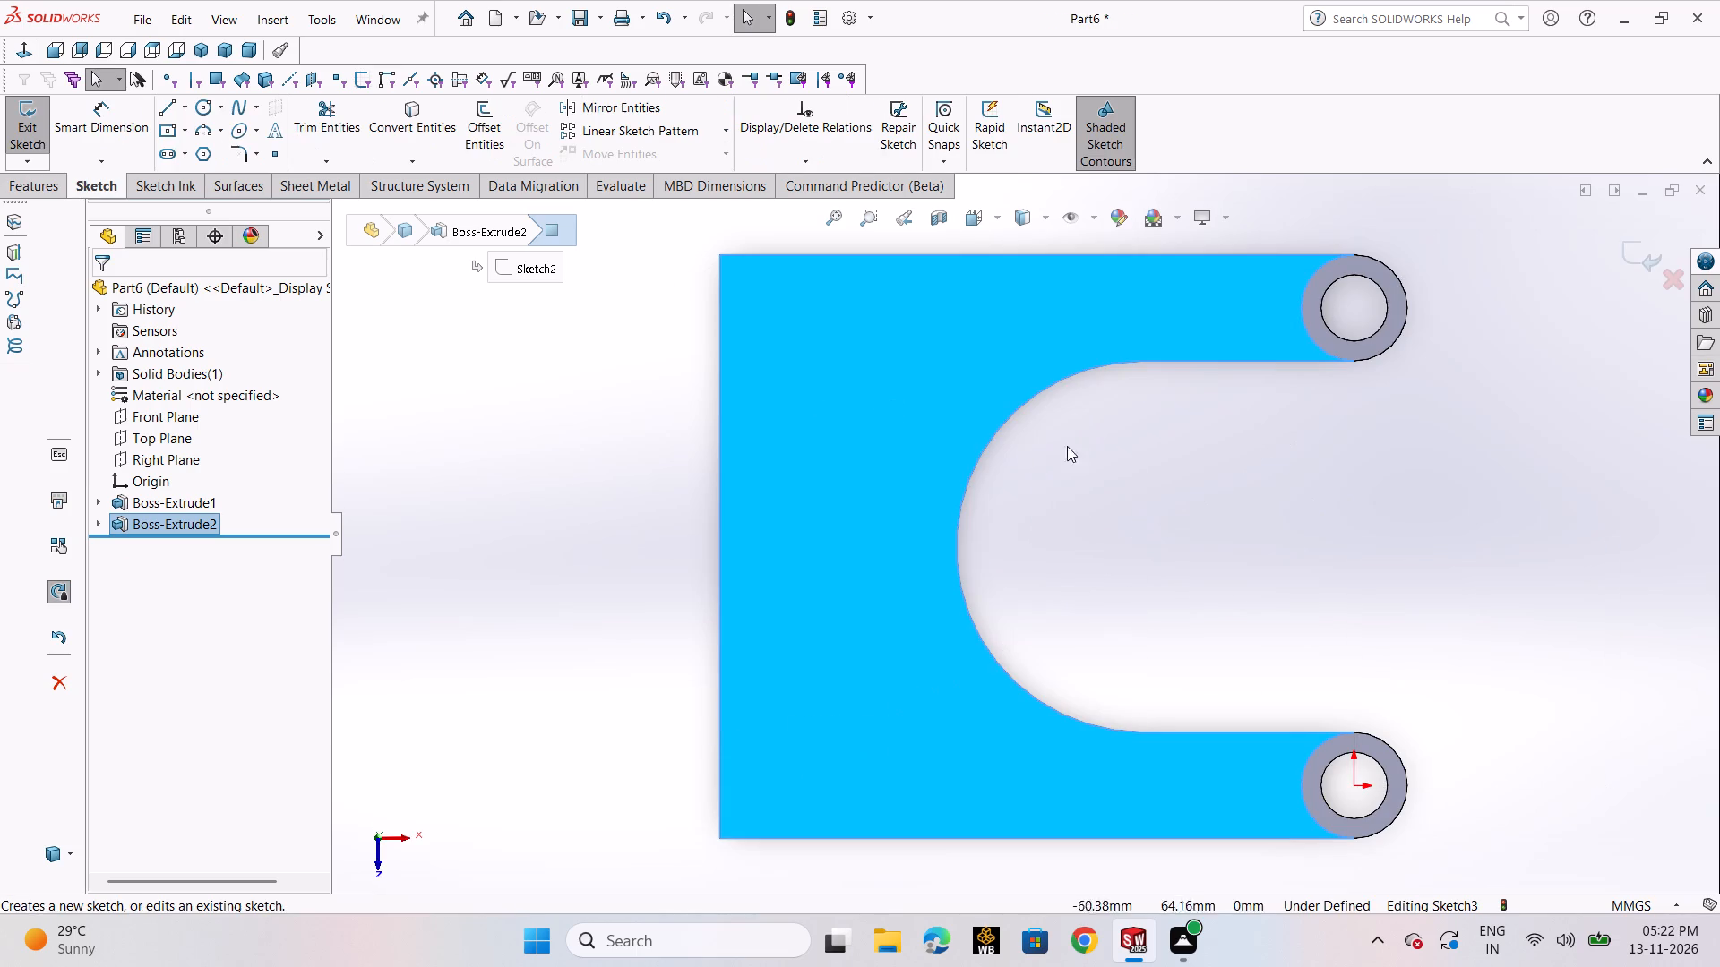
left_click(1225, 447)
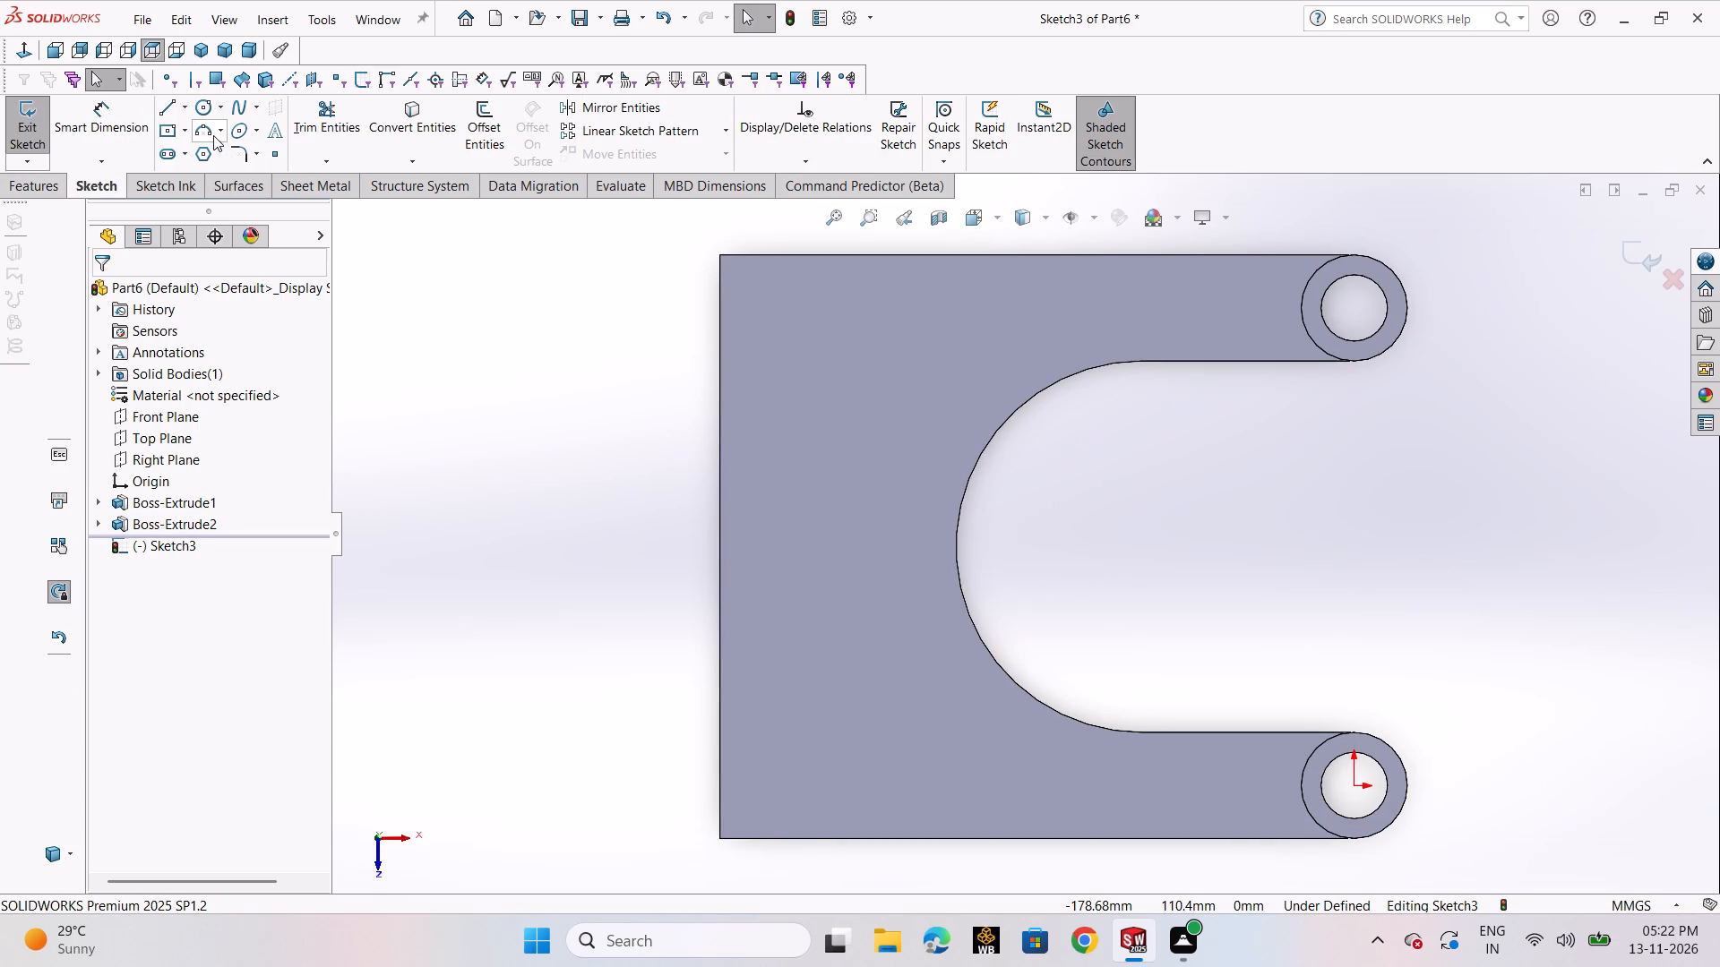
left_click(178, 150)
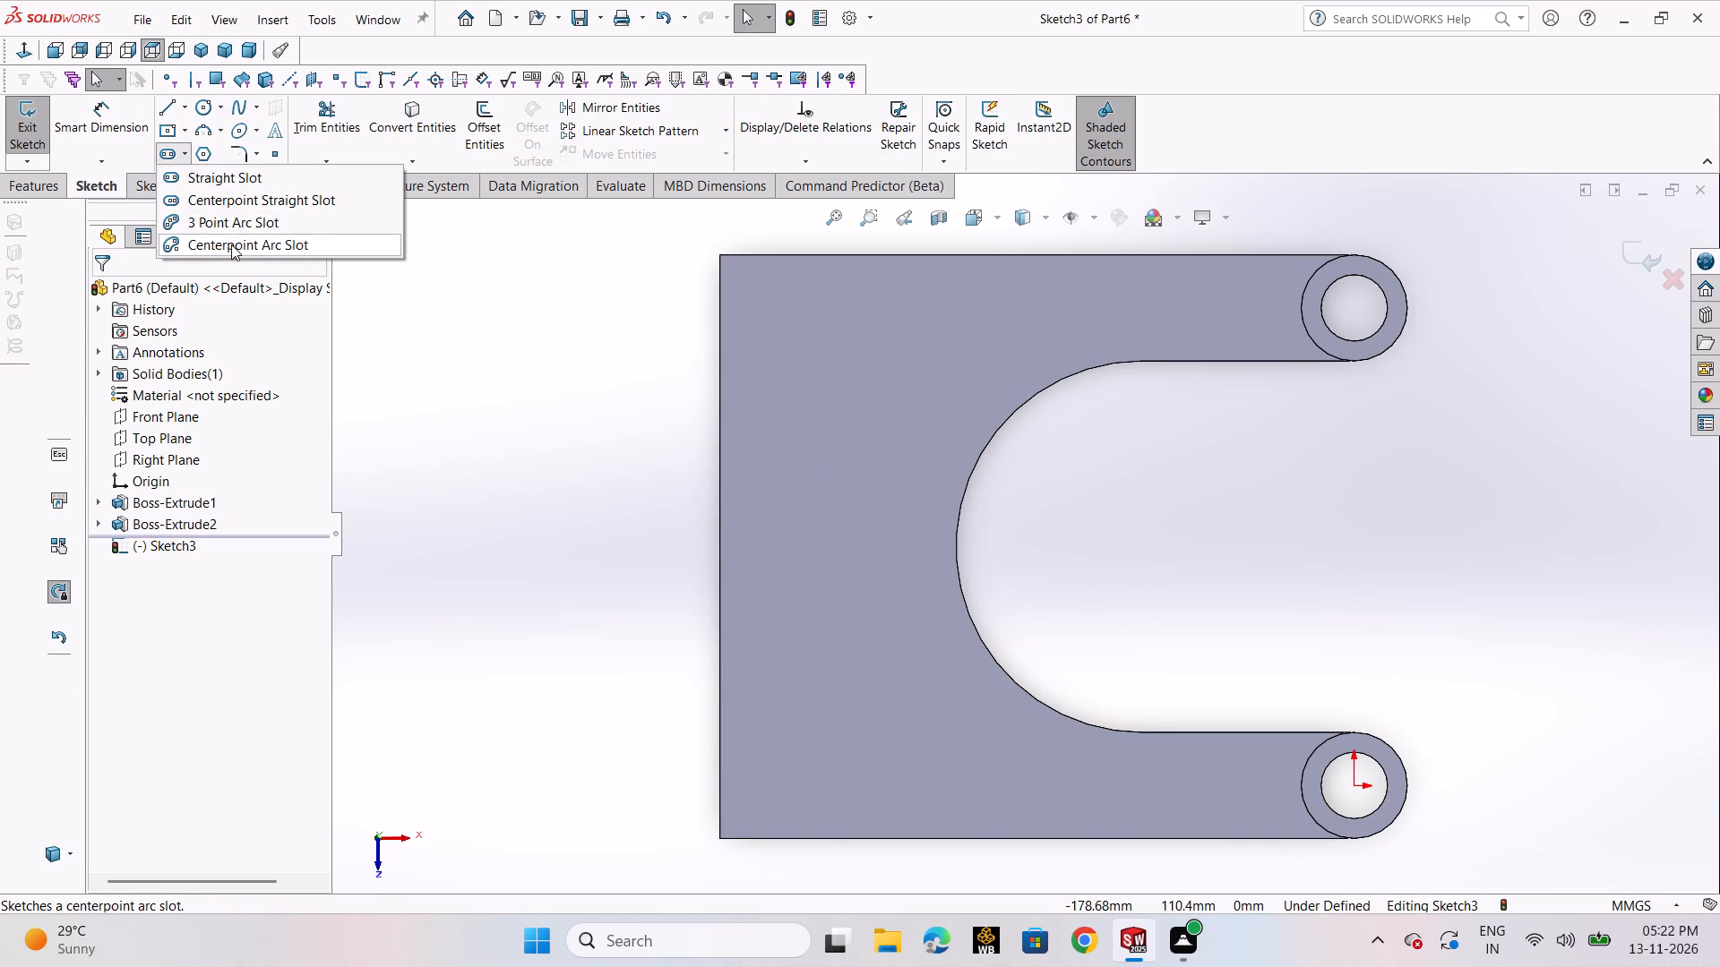
left_click(231, 244)
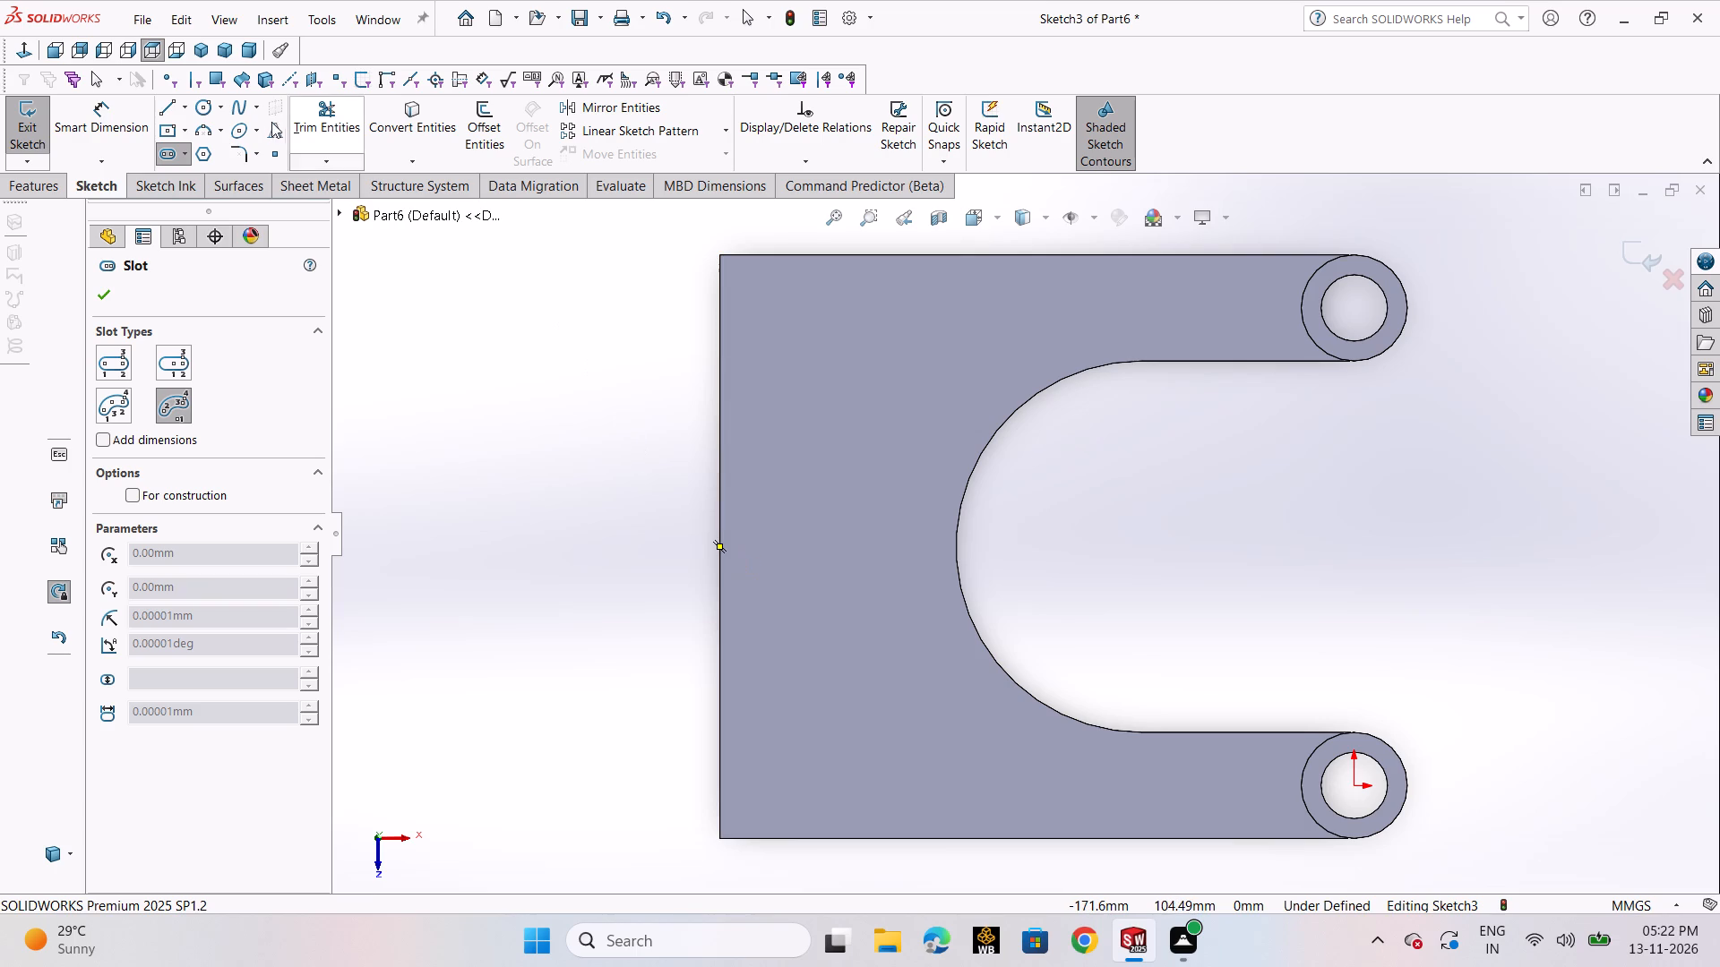
left_click(188, 109)
left_click(211, 154)
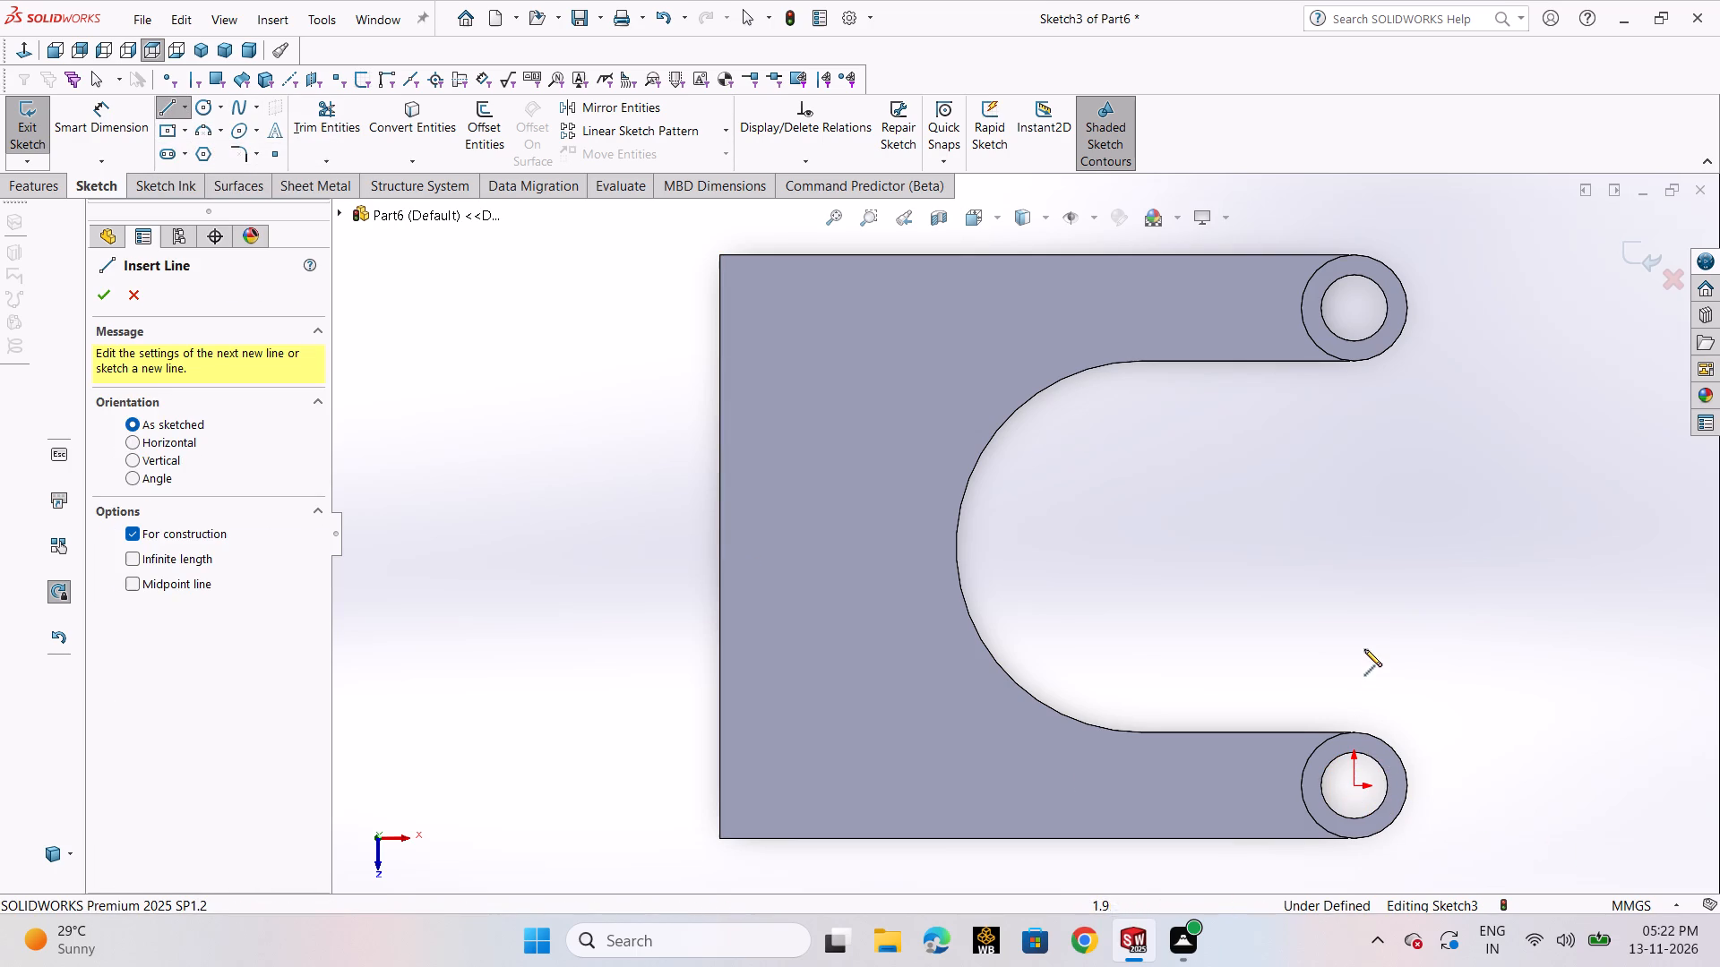
left_click(1364, 590)
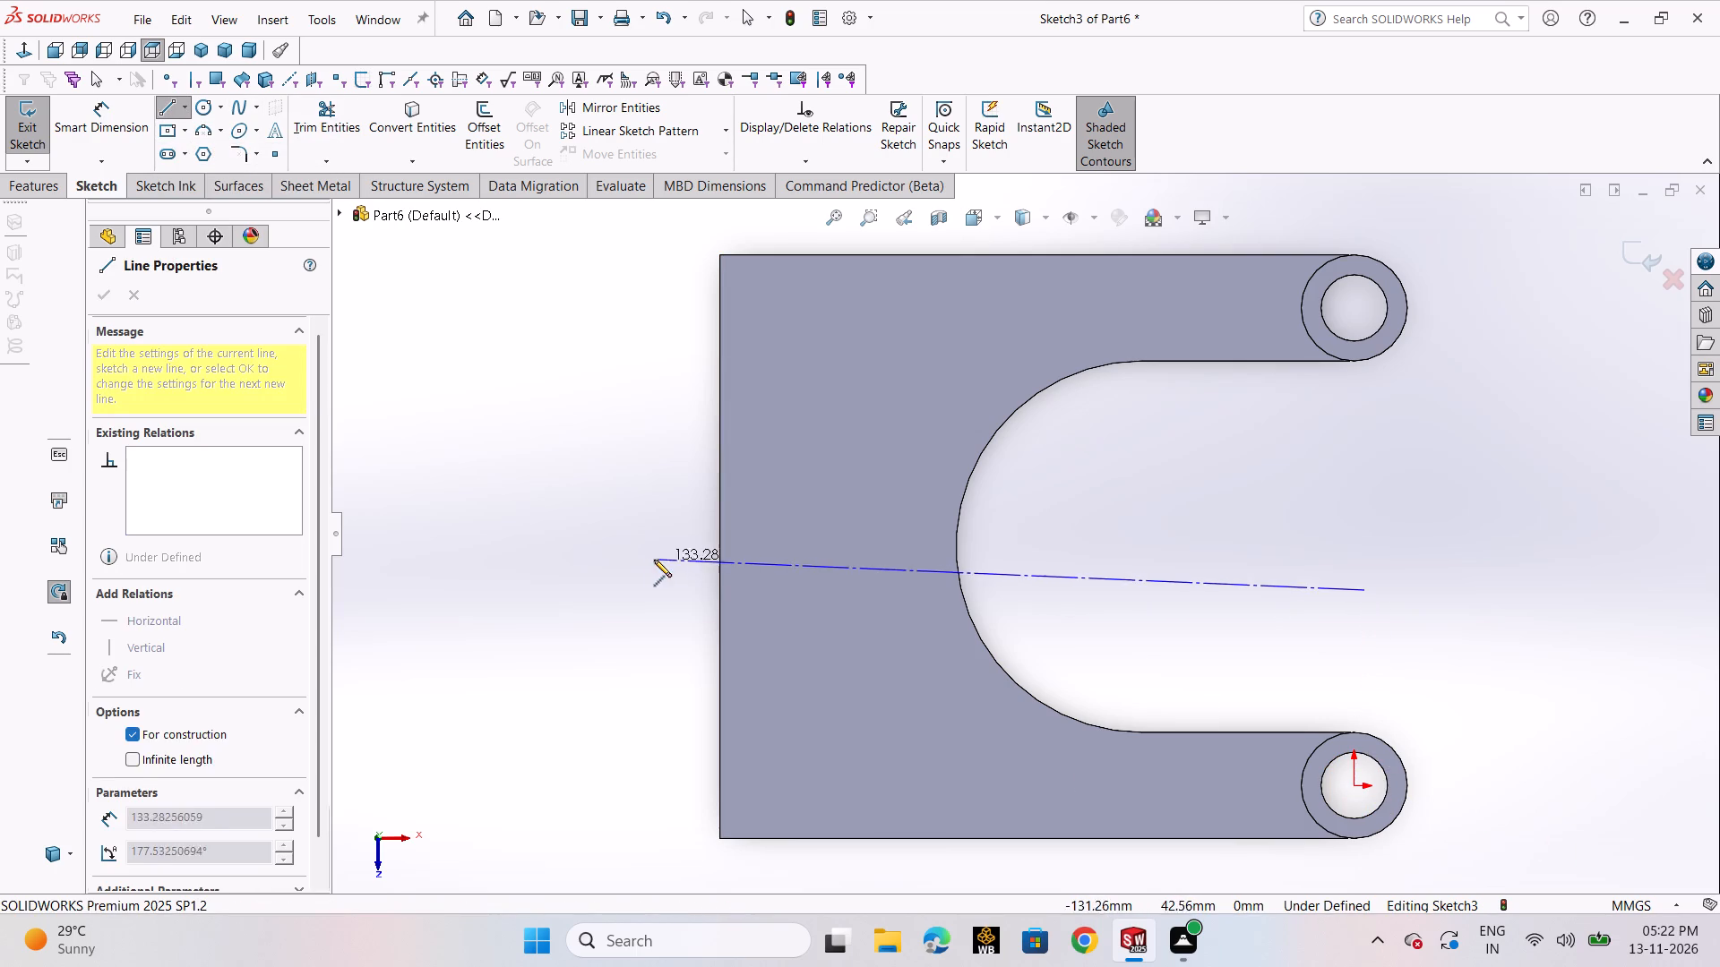
left_click(606, 586)
right_click(605, 586)
left_click(641, 598)
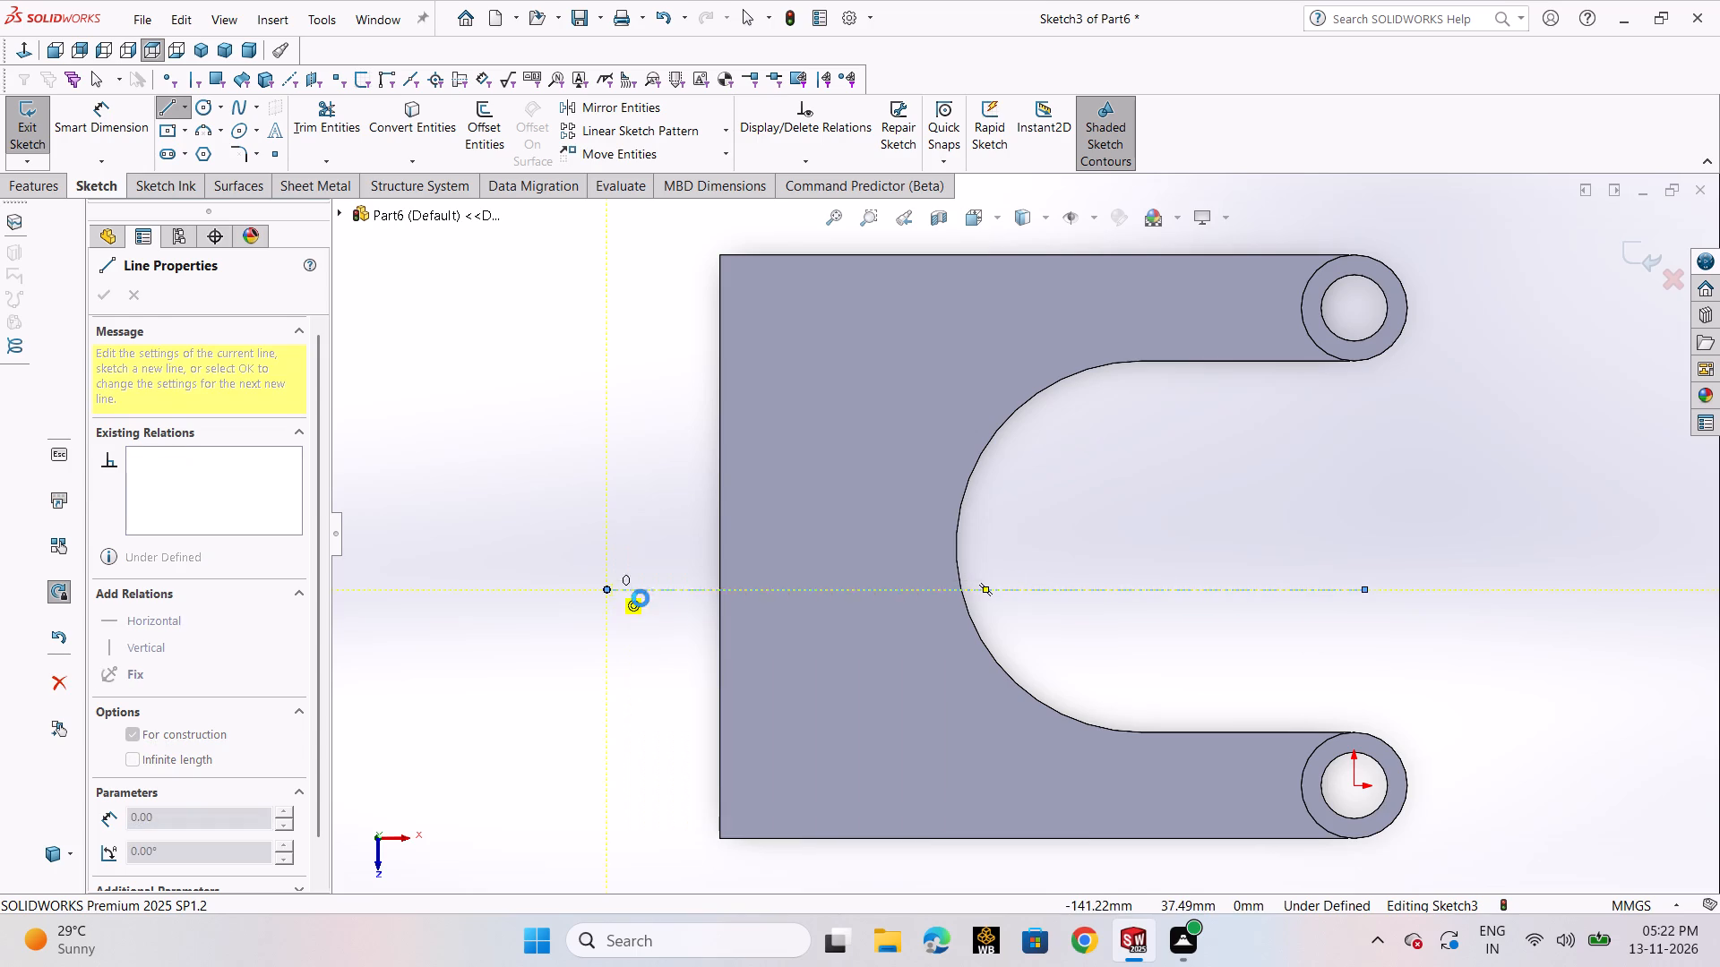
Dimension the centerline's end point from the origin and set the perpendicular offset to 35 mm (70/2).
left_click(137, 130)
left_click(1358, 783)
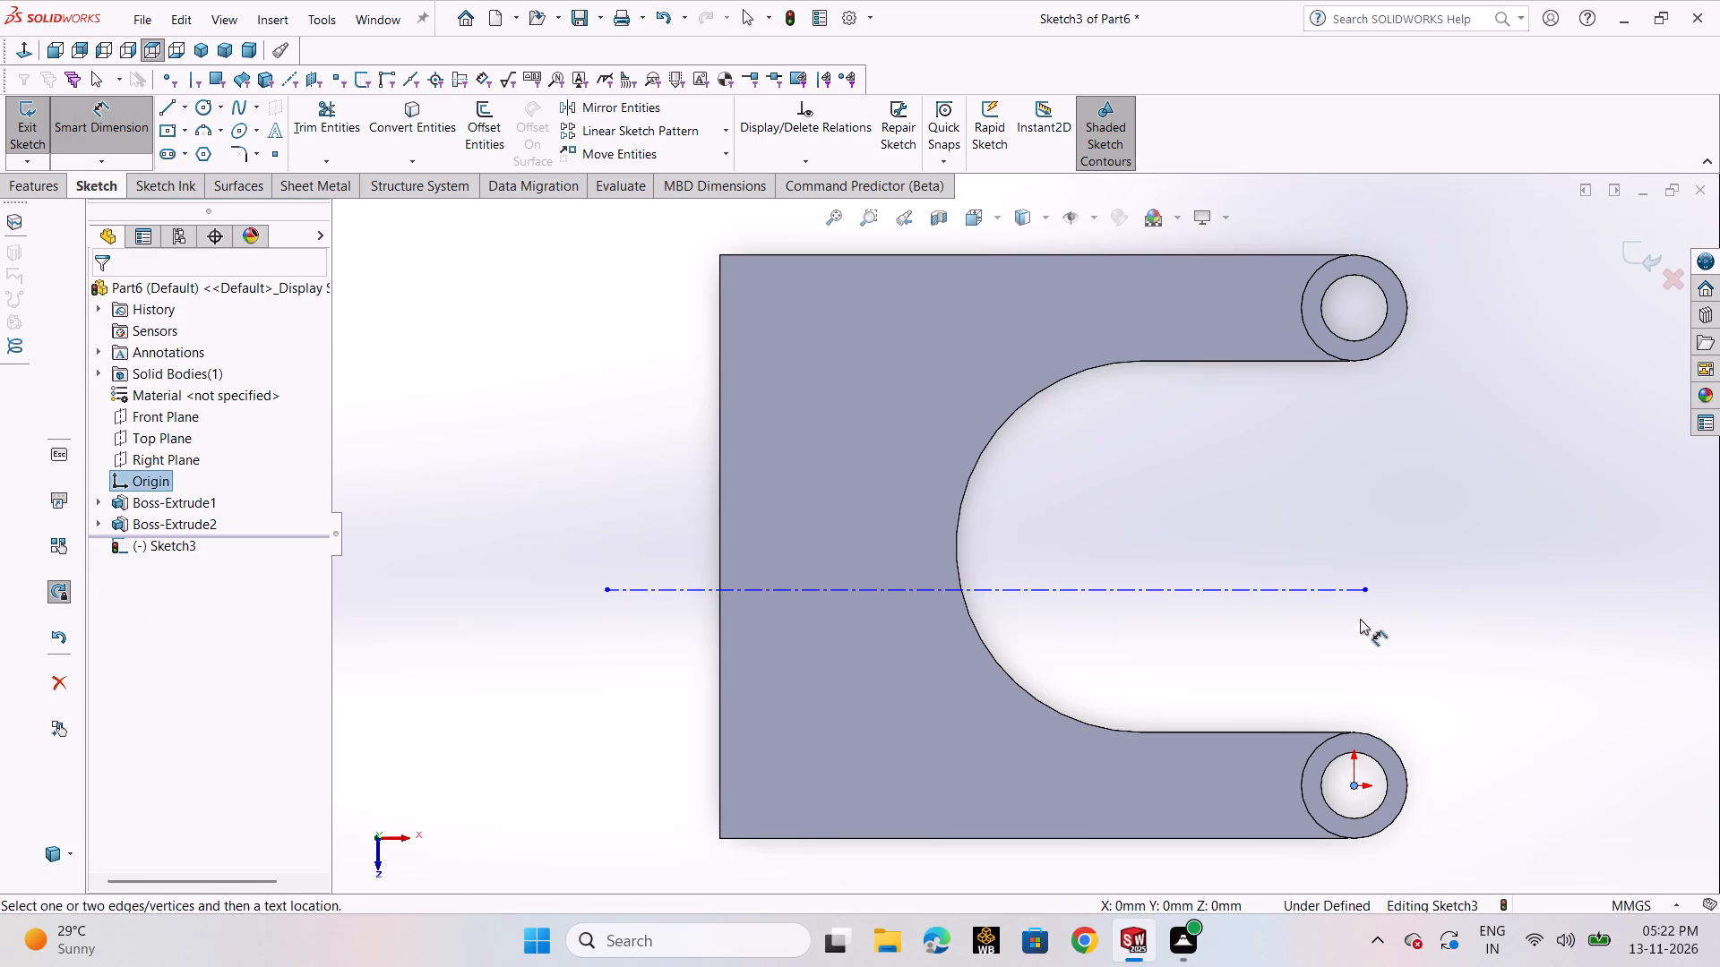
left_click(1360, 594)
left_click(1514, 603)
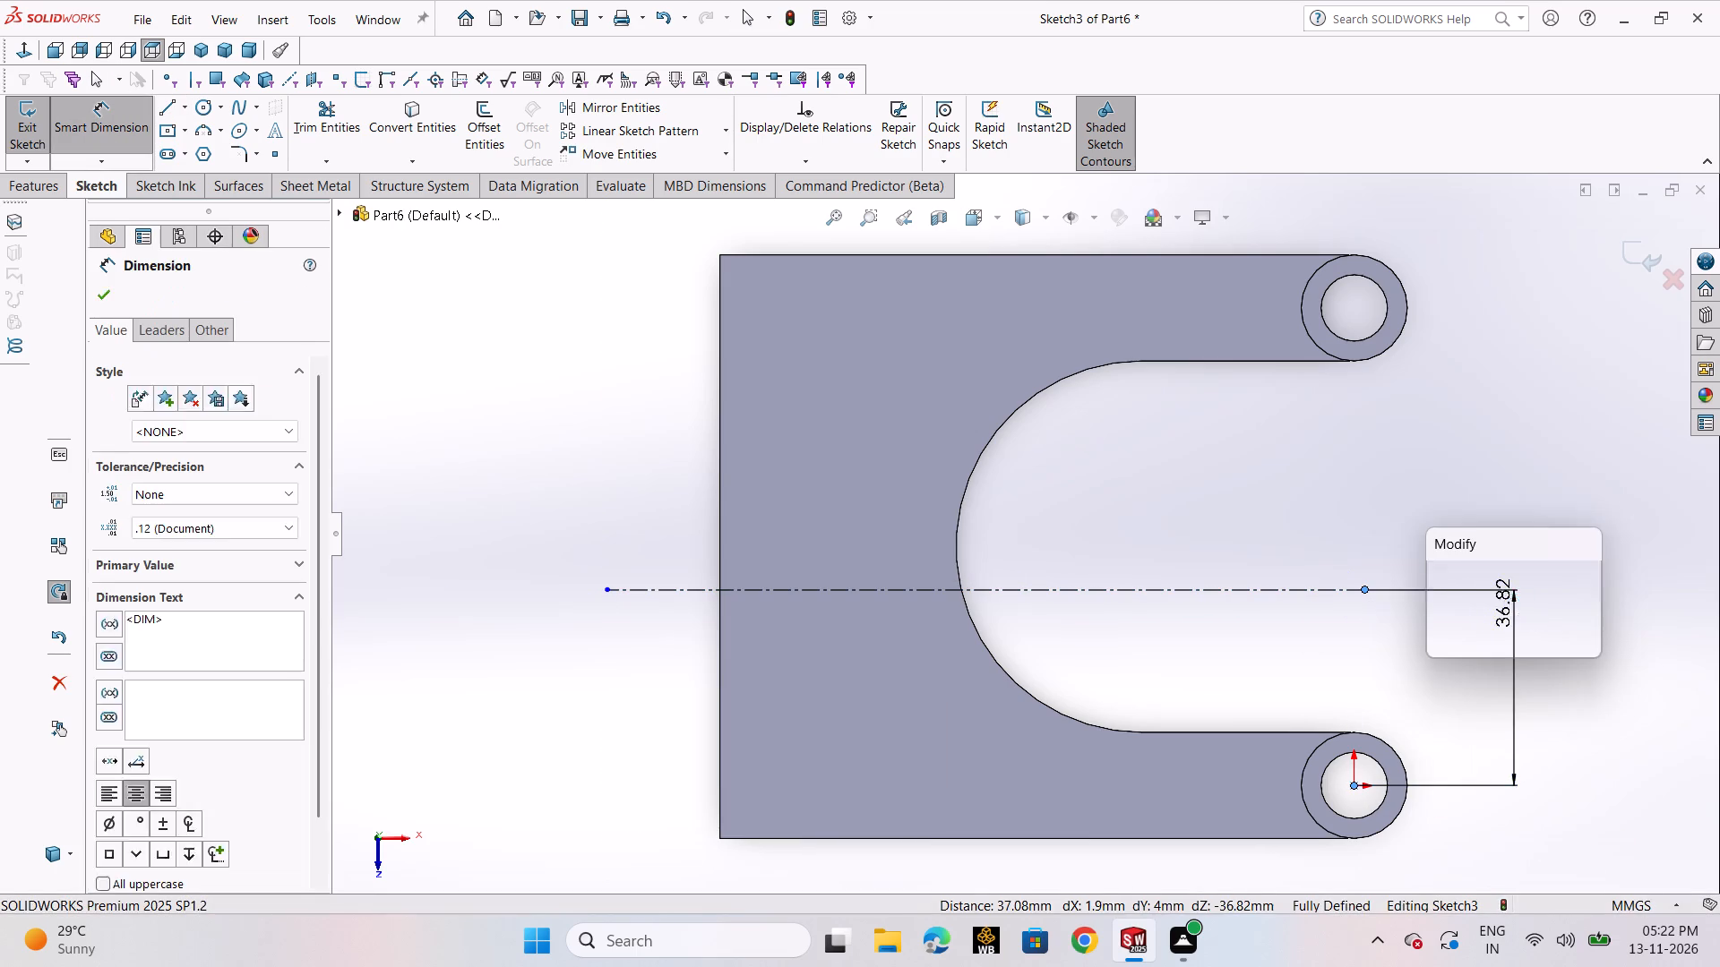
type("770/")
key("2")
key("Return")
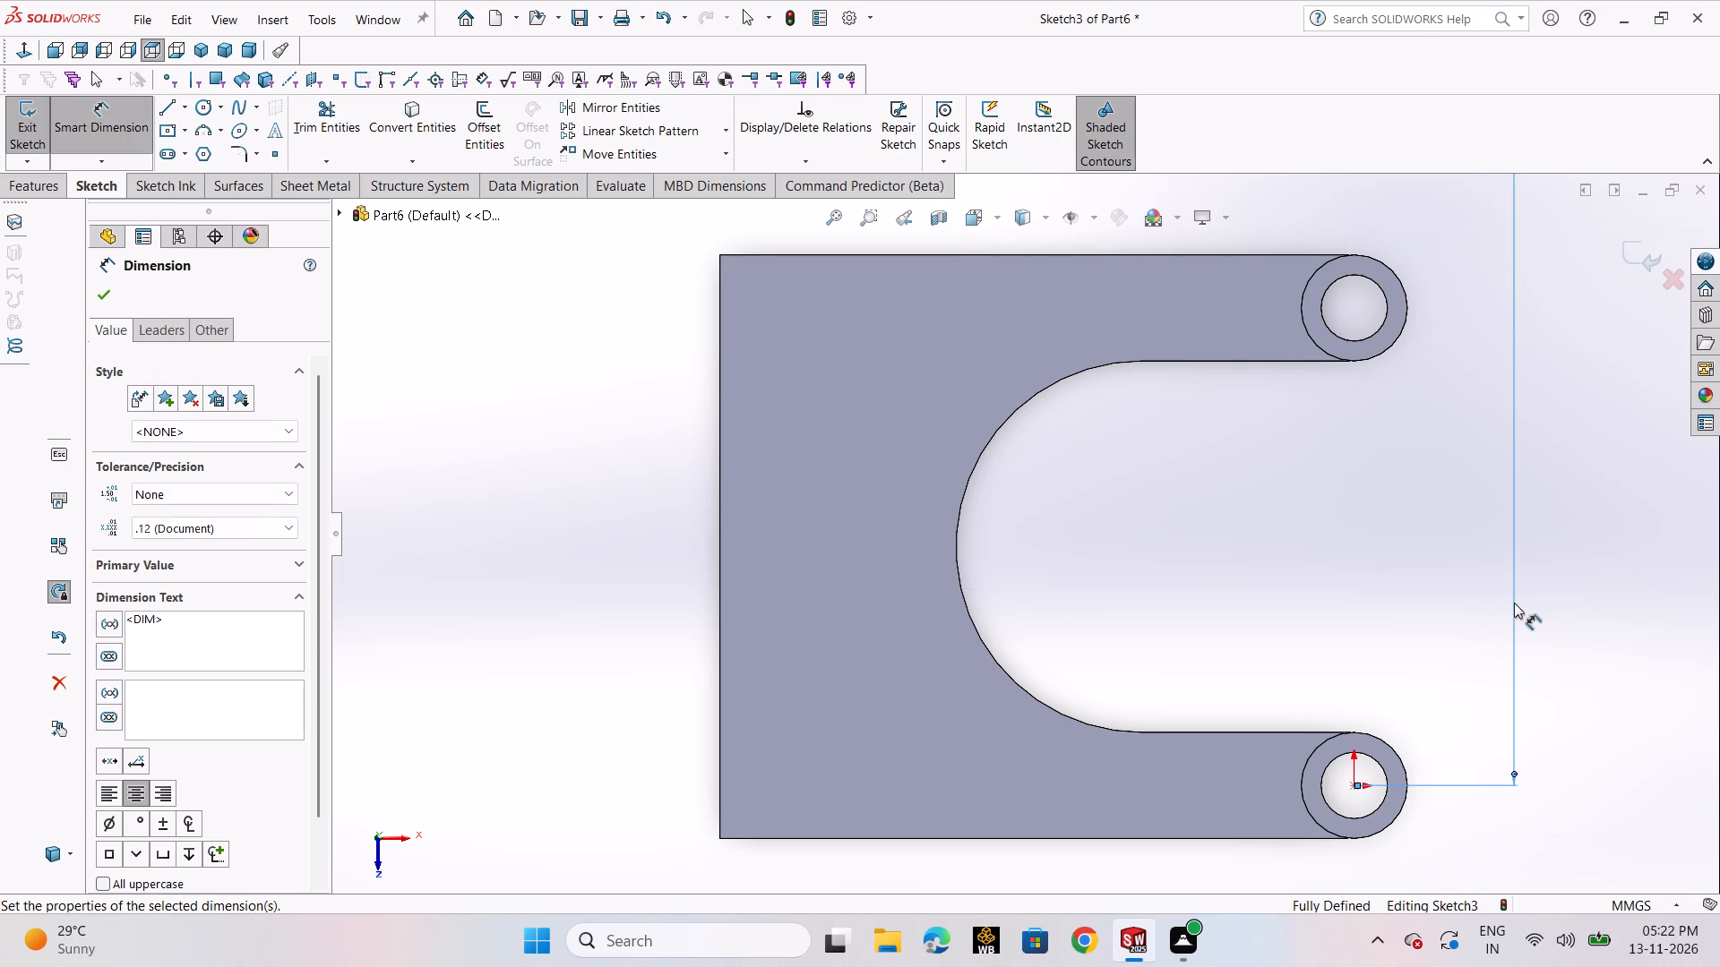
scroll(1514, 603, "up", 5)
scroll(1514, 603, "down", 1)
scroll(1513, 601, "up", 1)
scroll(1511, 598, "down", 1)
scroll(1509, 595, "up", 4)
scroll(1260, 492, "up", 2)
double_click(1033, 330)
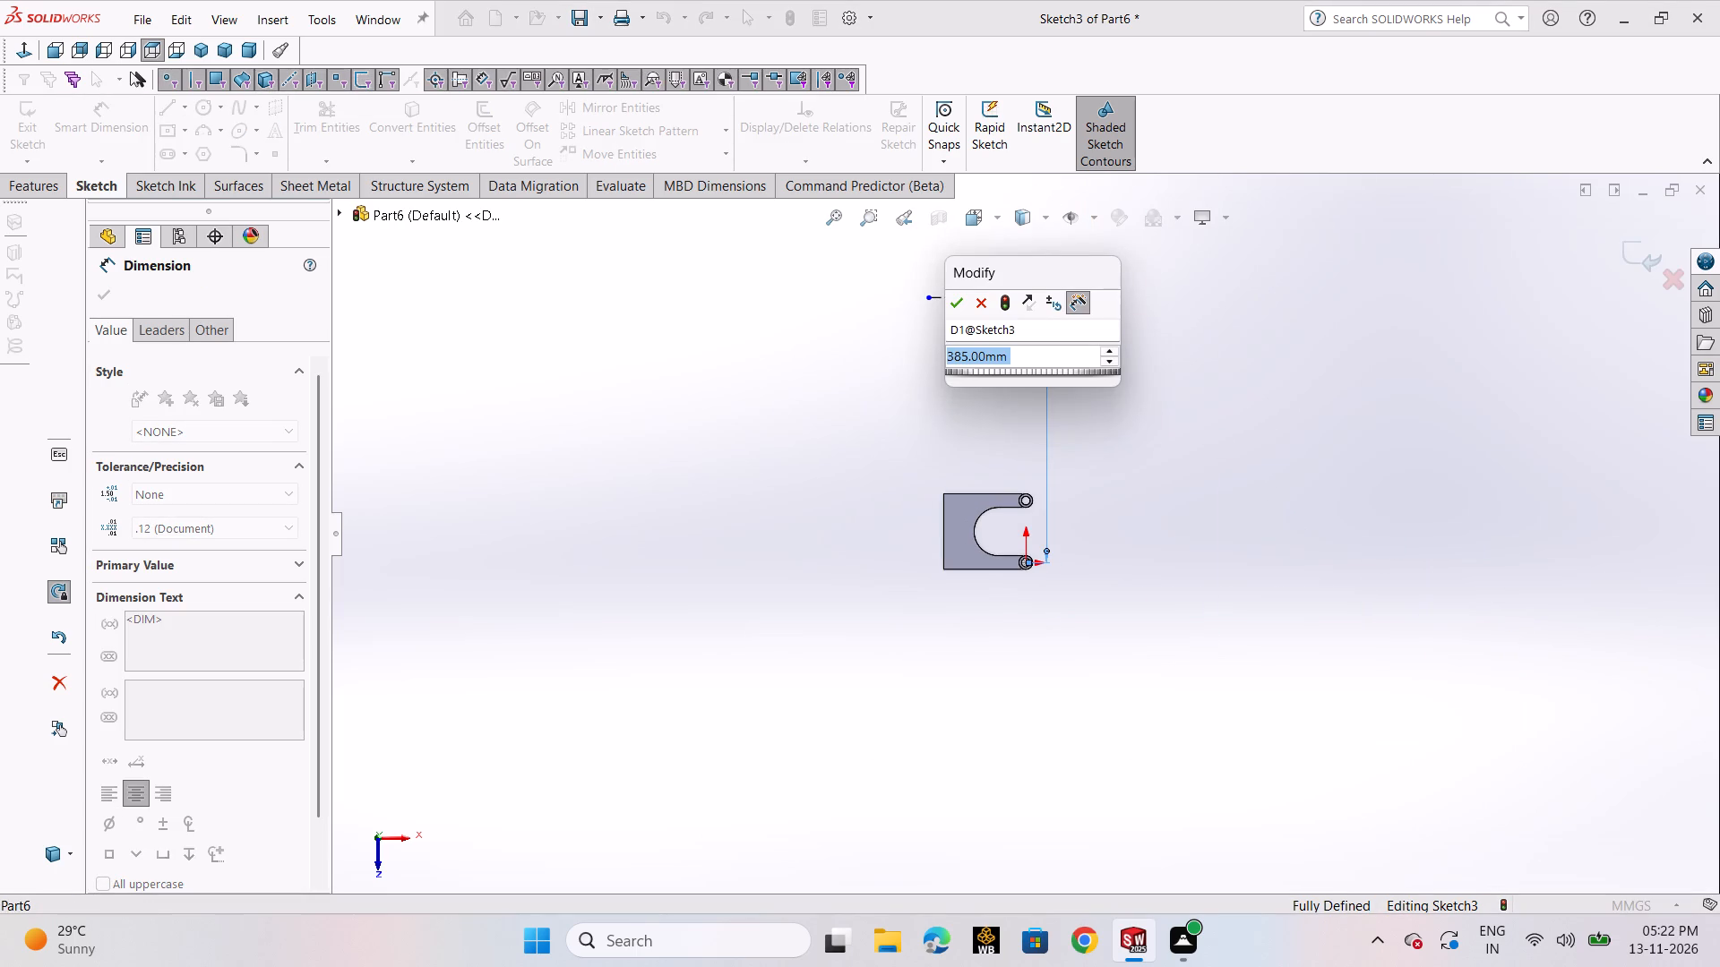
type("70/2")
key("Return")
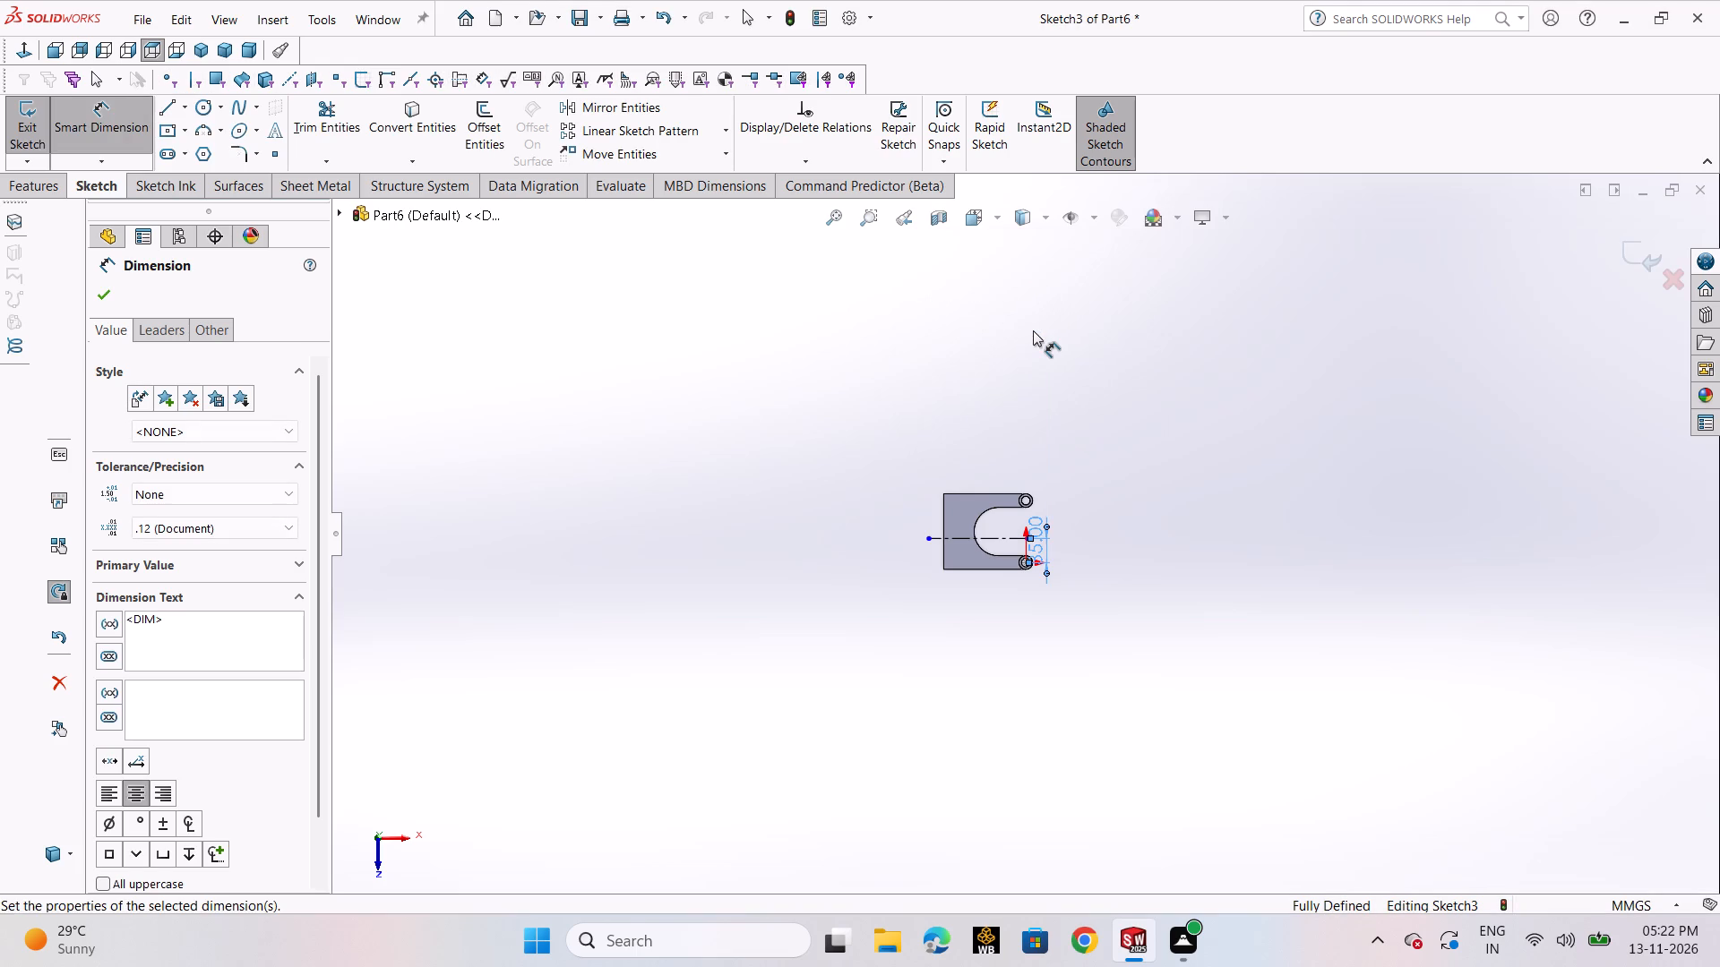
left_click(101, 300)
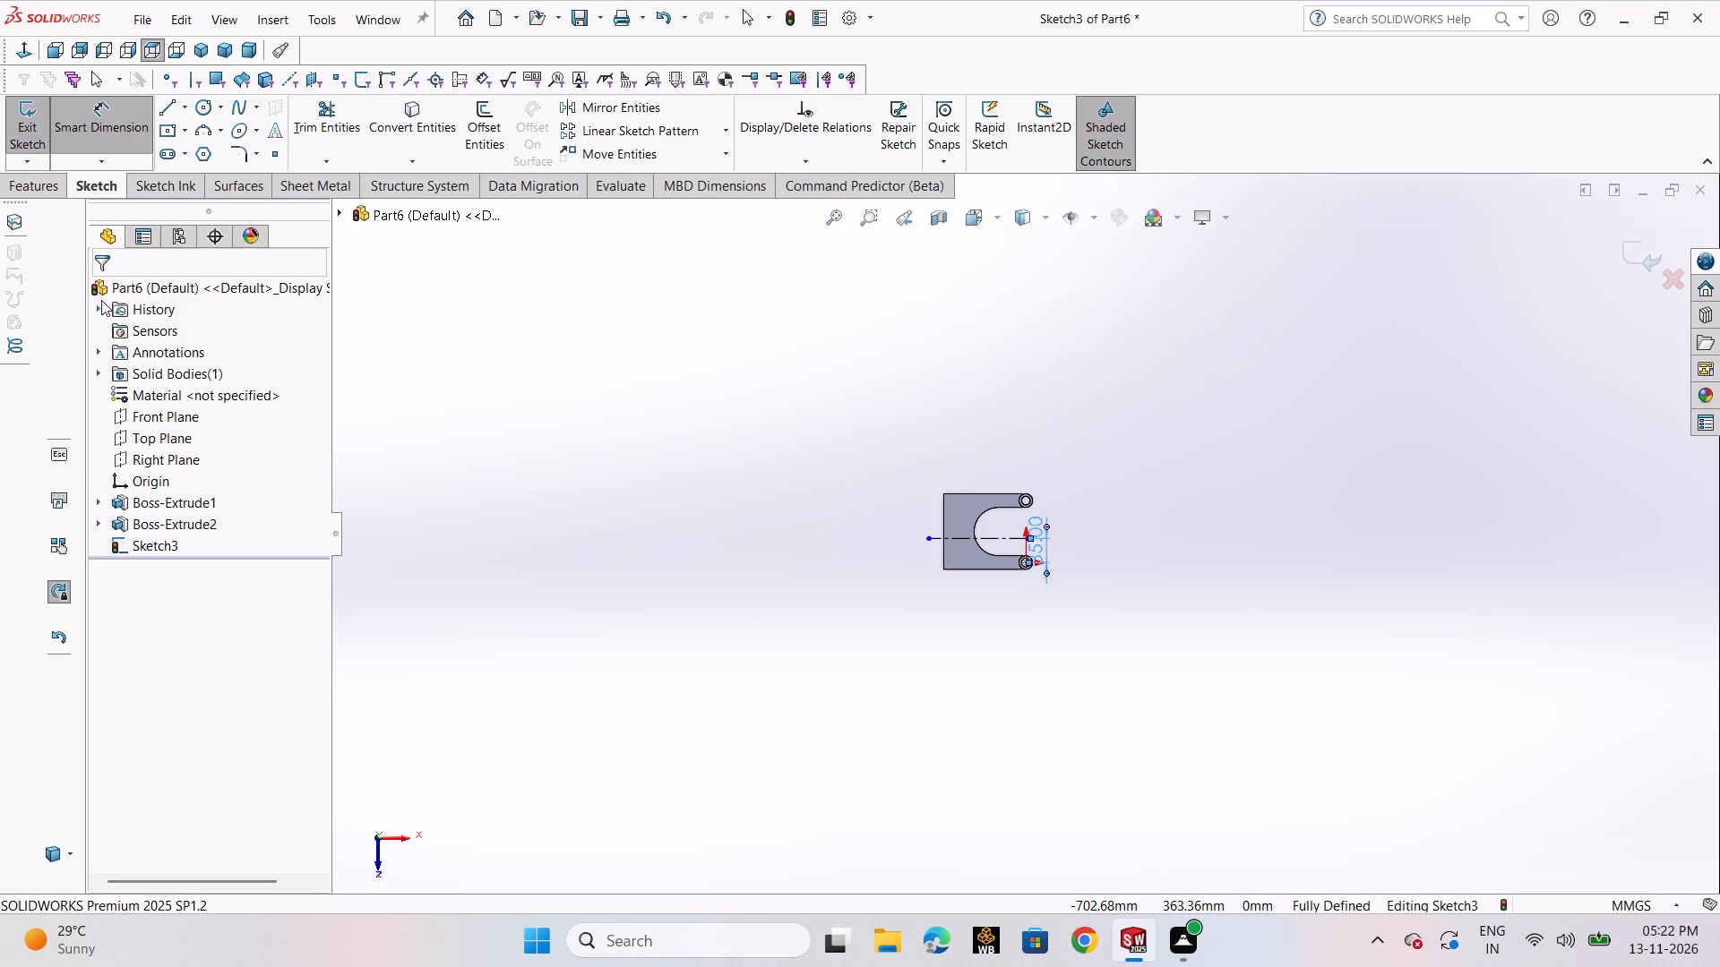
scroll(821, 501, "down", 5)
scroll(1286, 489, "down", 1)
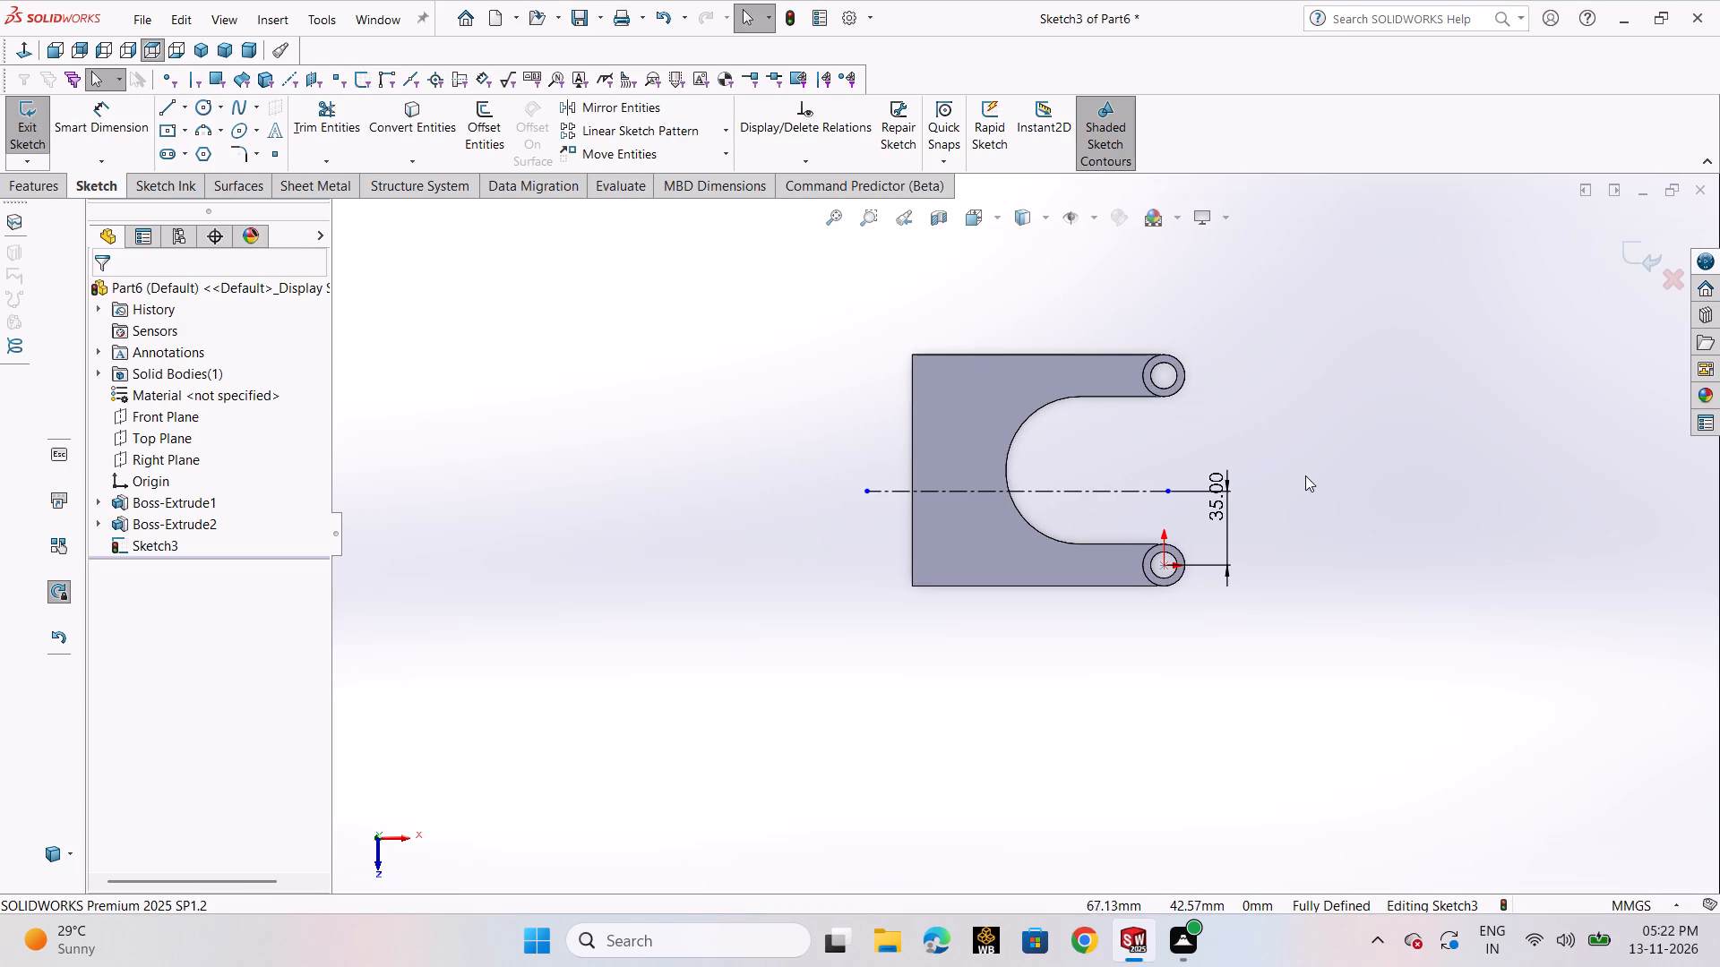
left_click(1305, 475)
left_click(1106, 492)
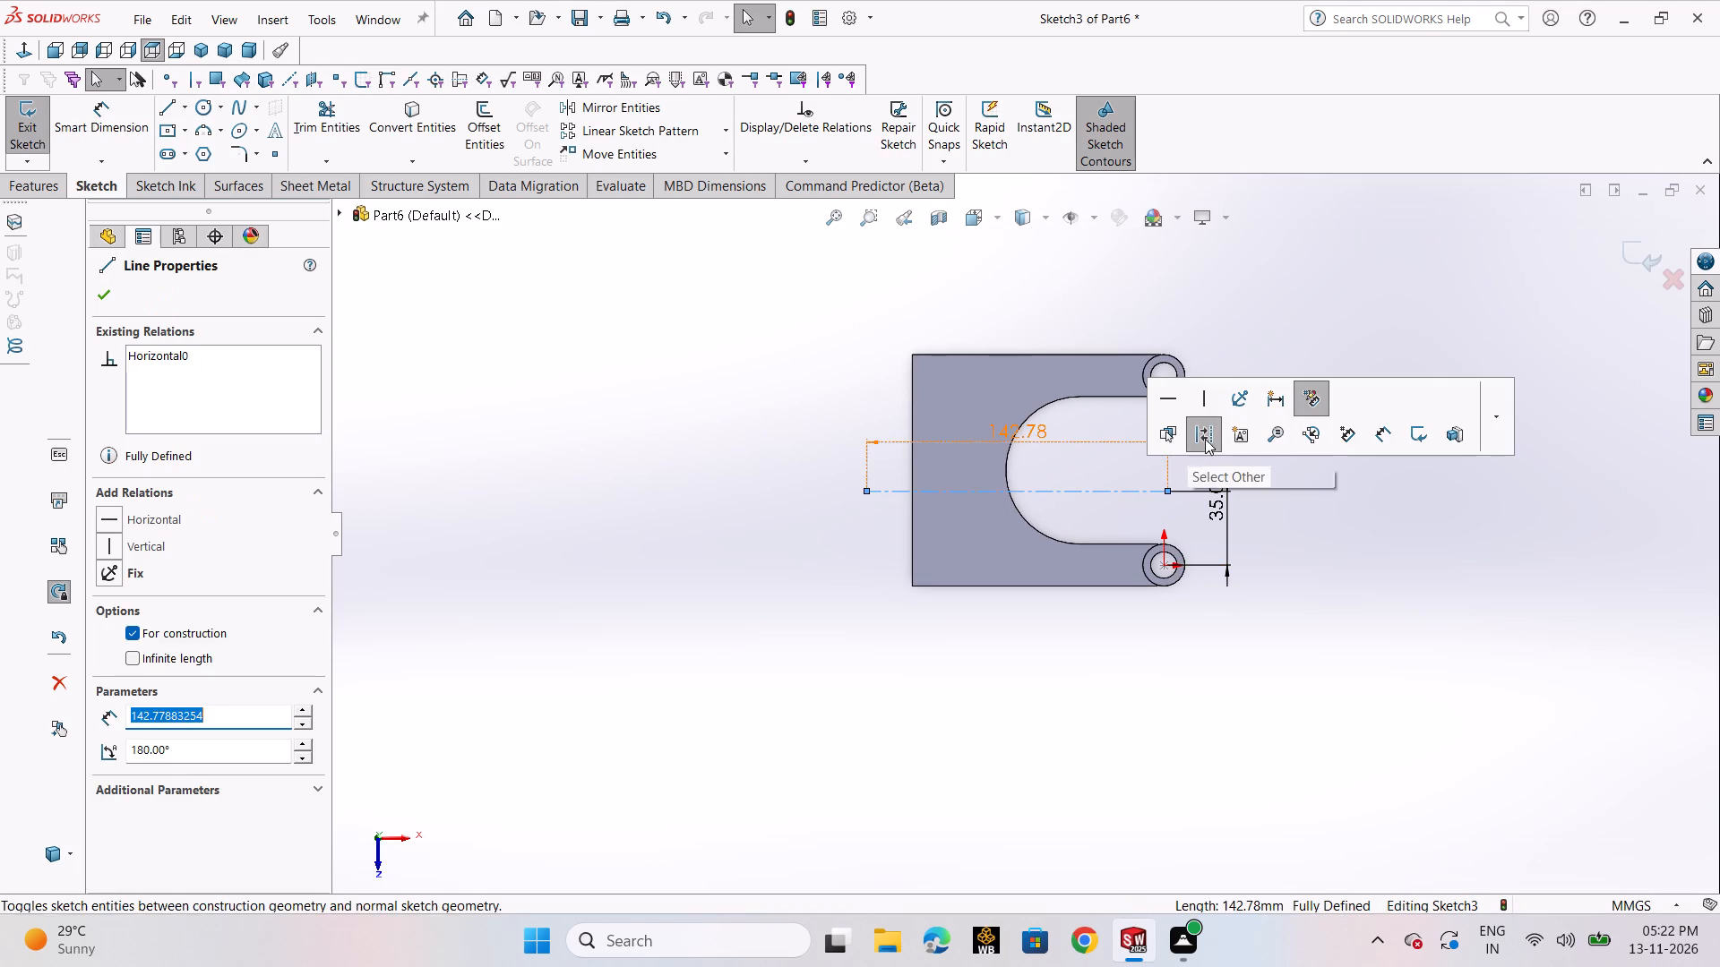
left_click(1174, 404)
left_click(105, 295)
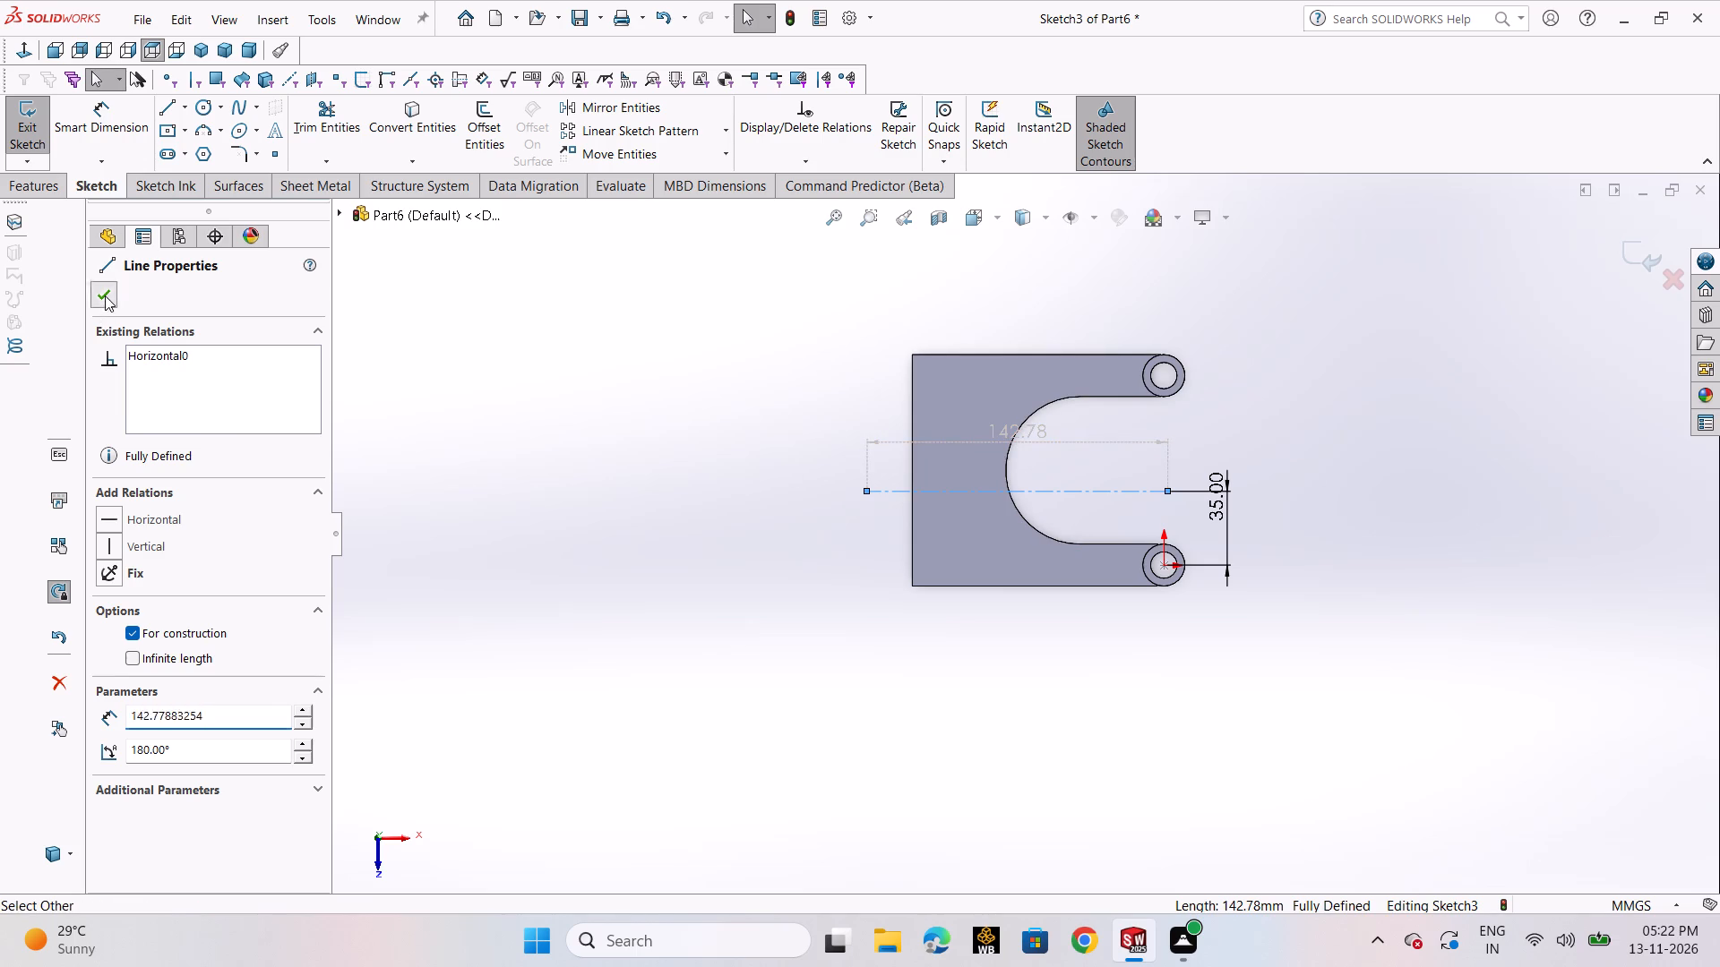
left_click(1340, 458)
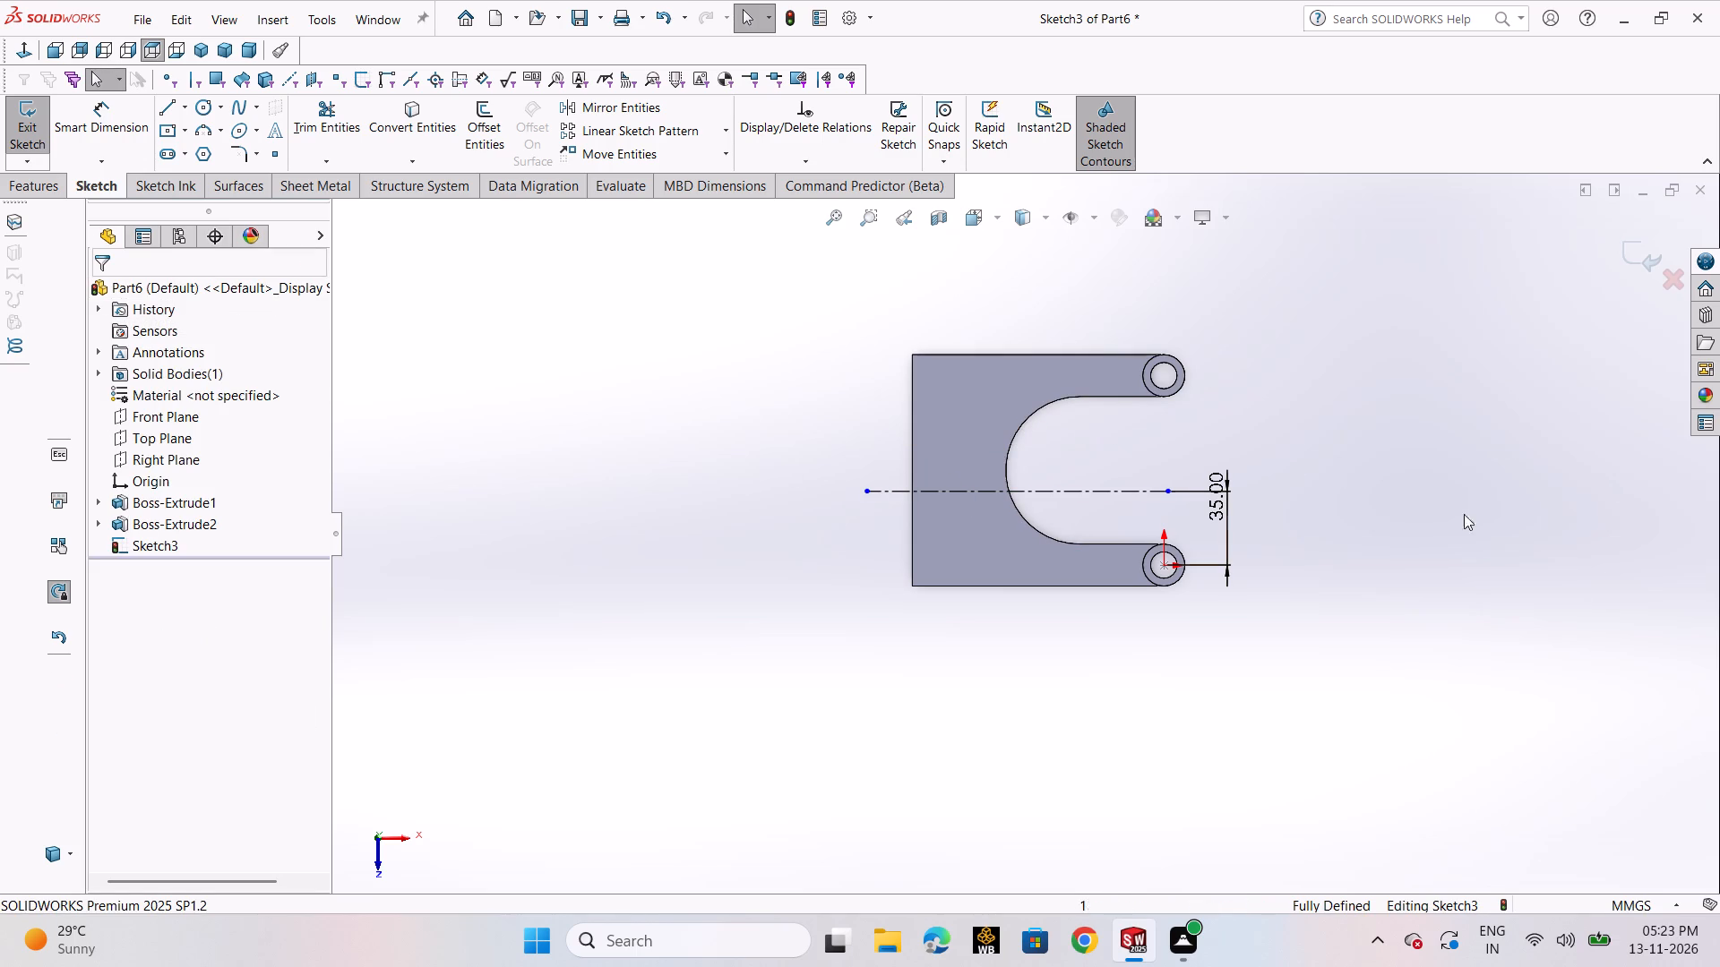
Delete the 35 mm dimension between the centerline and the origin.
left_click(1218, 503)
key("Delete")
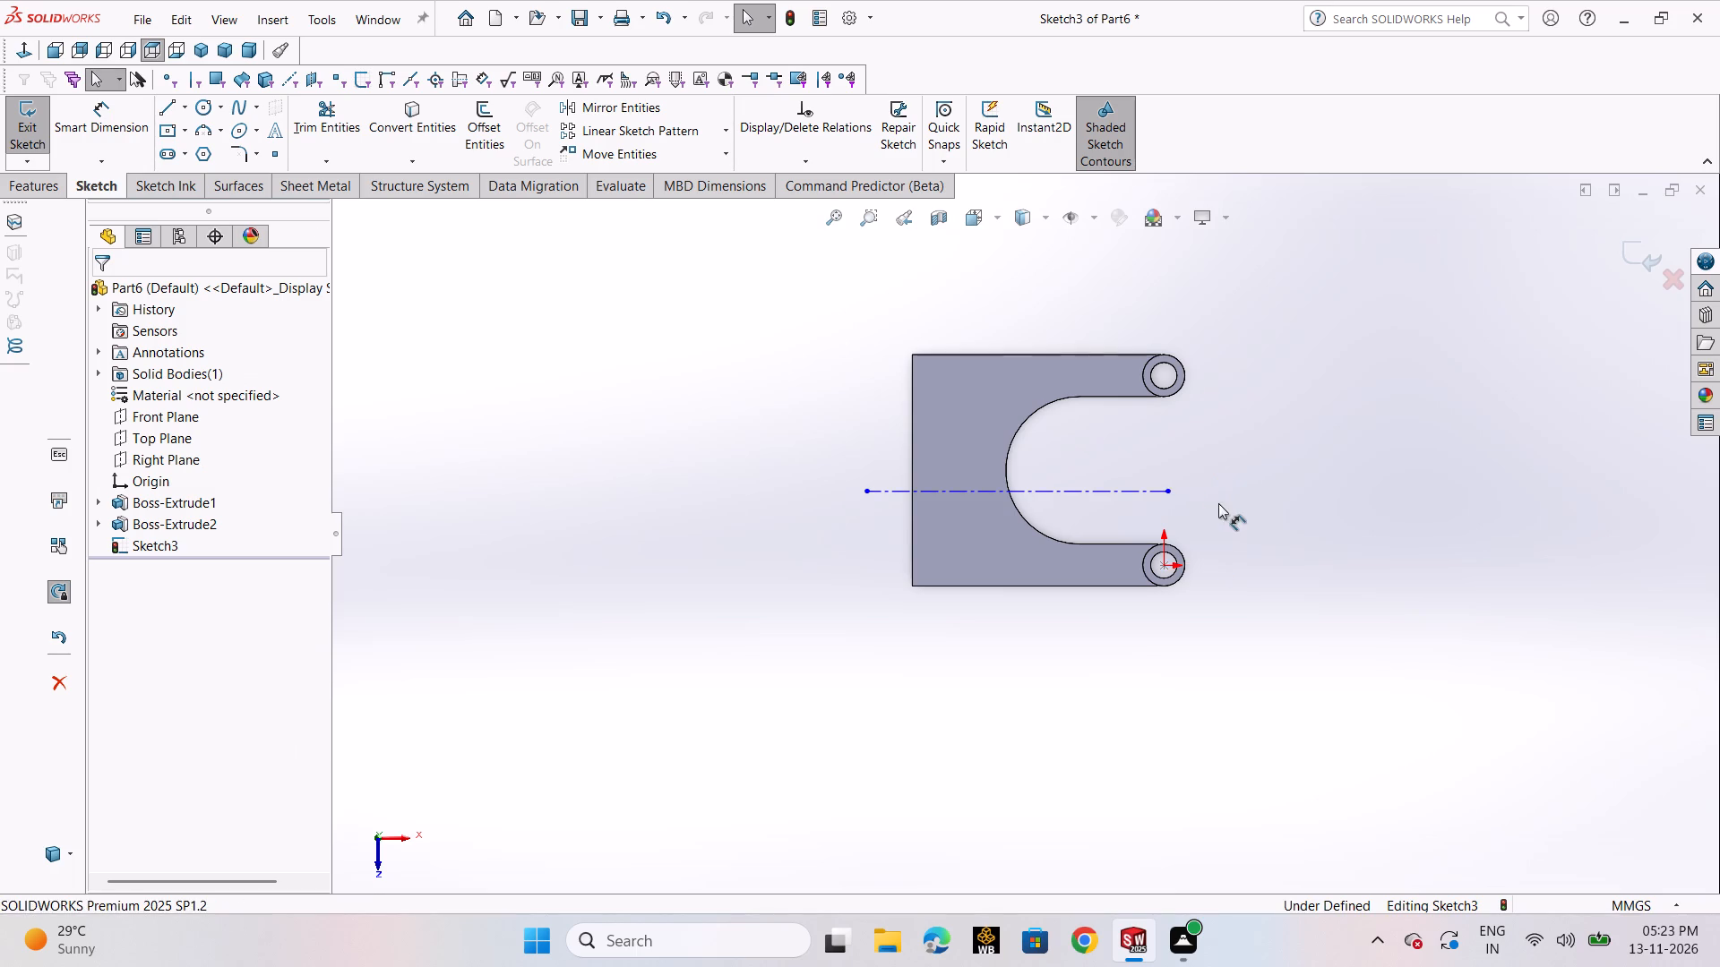
Dimension the centerline from the plate's long outer edge nearest the origin and set the distance to 55 mm (110/2).
left_click(133, 122)
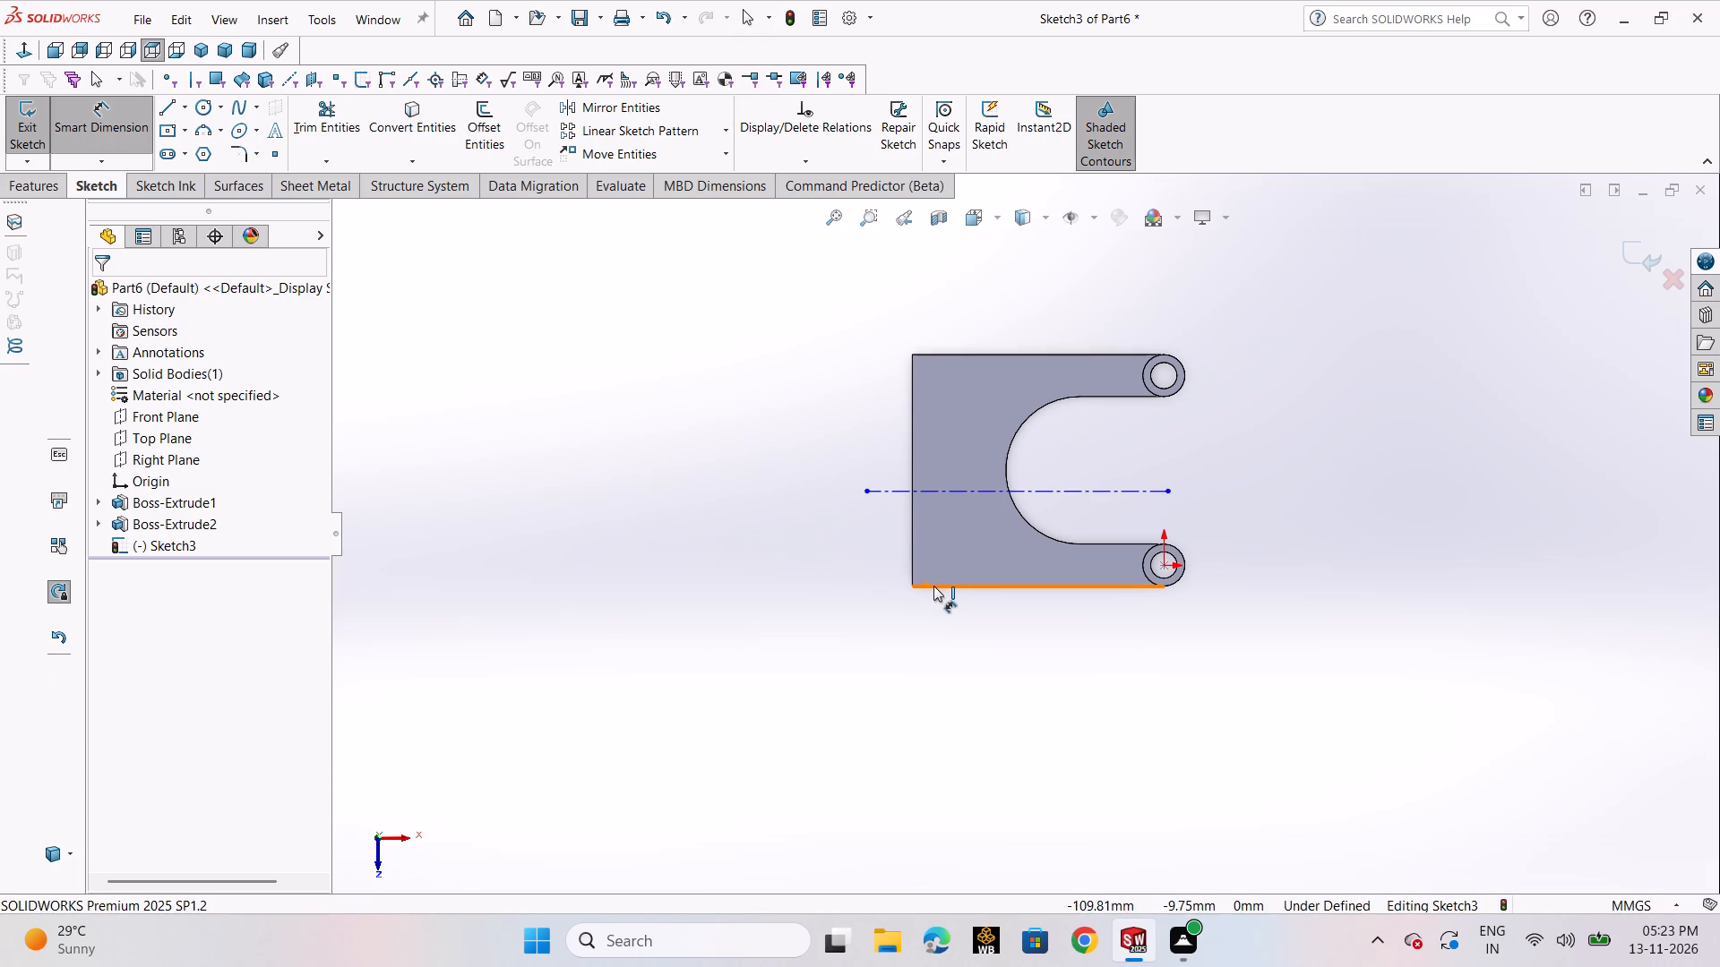
left_click(933, 586)
left_click(973, 487)
left_click(752, 484)
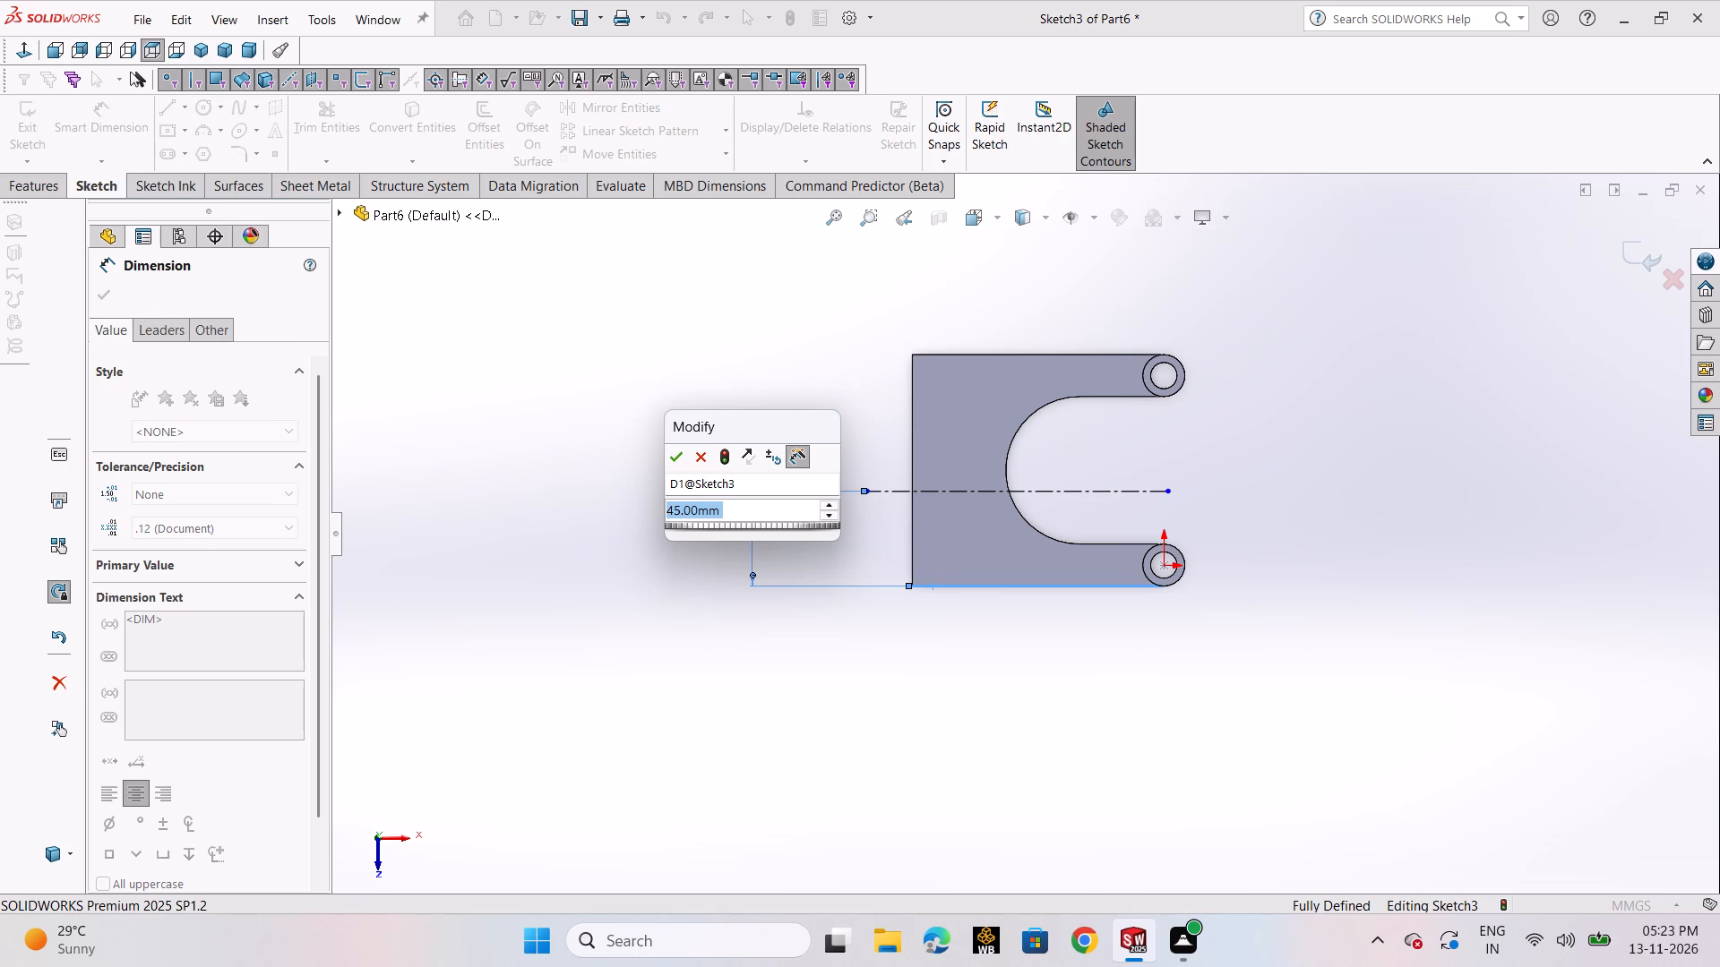
type("110")
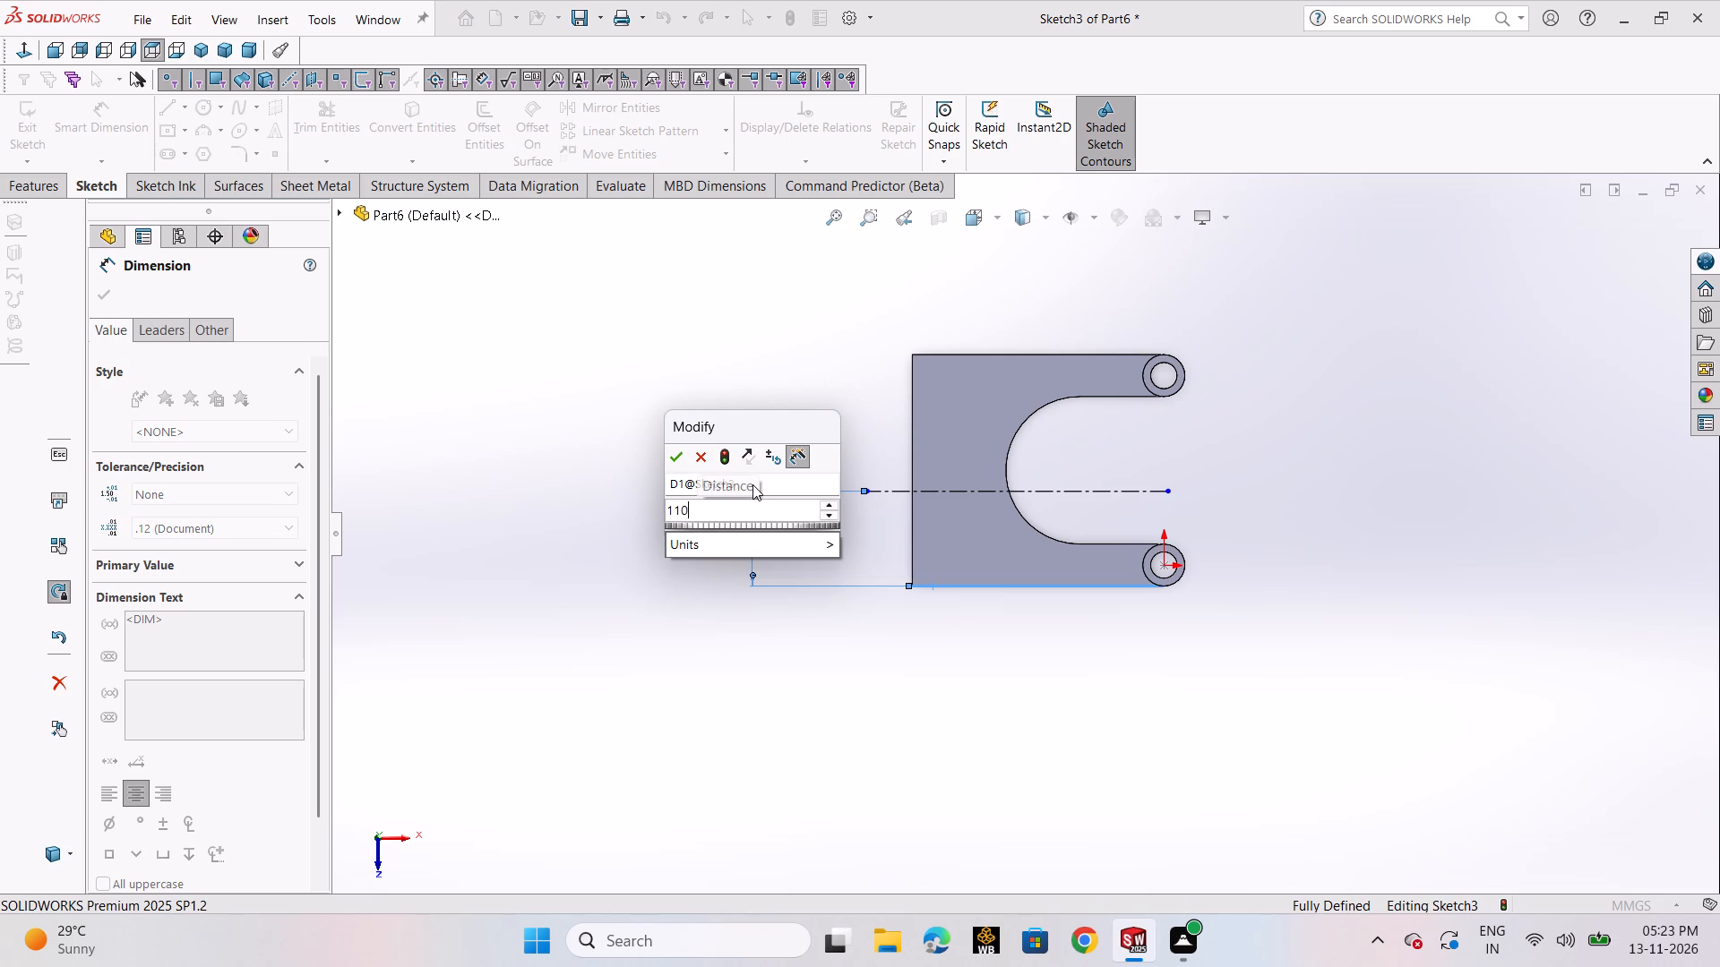
type("/2")
key("Return")
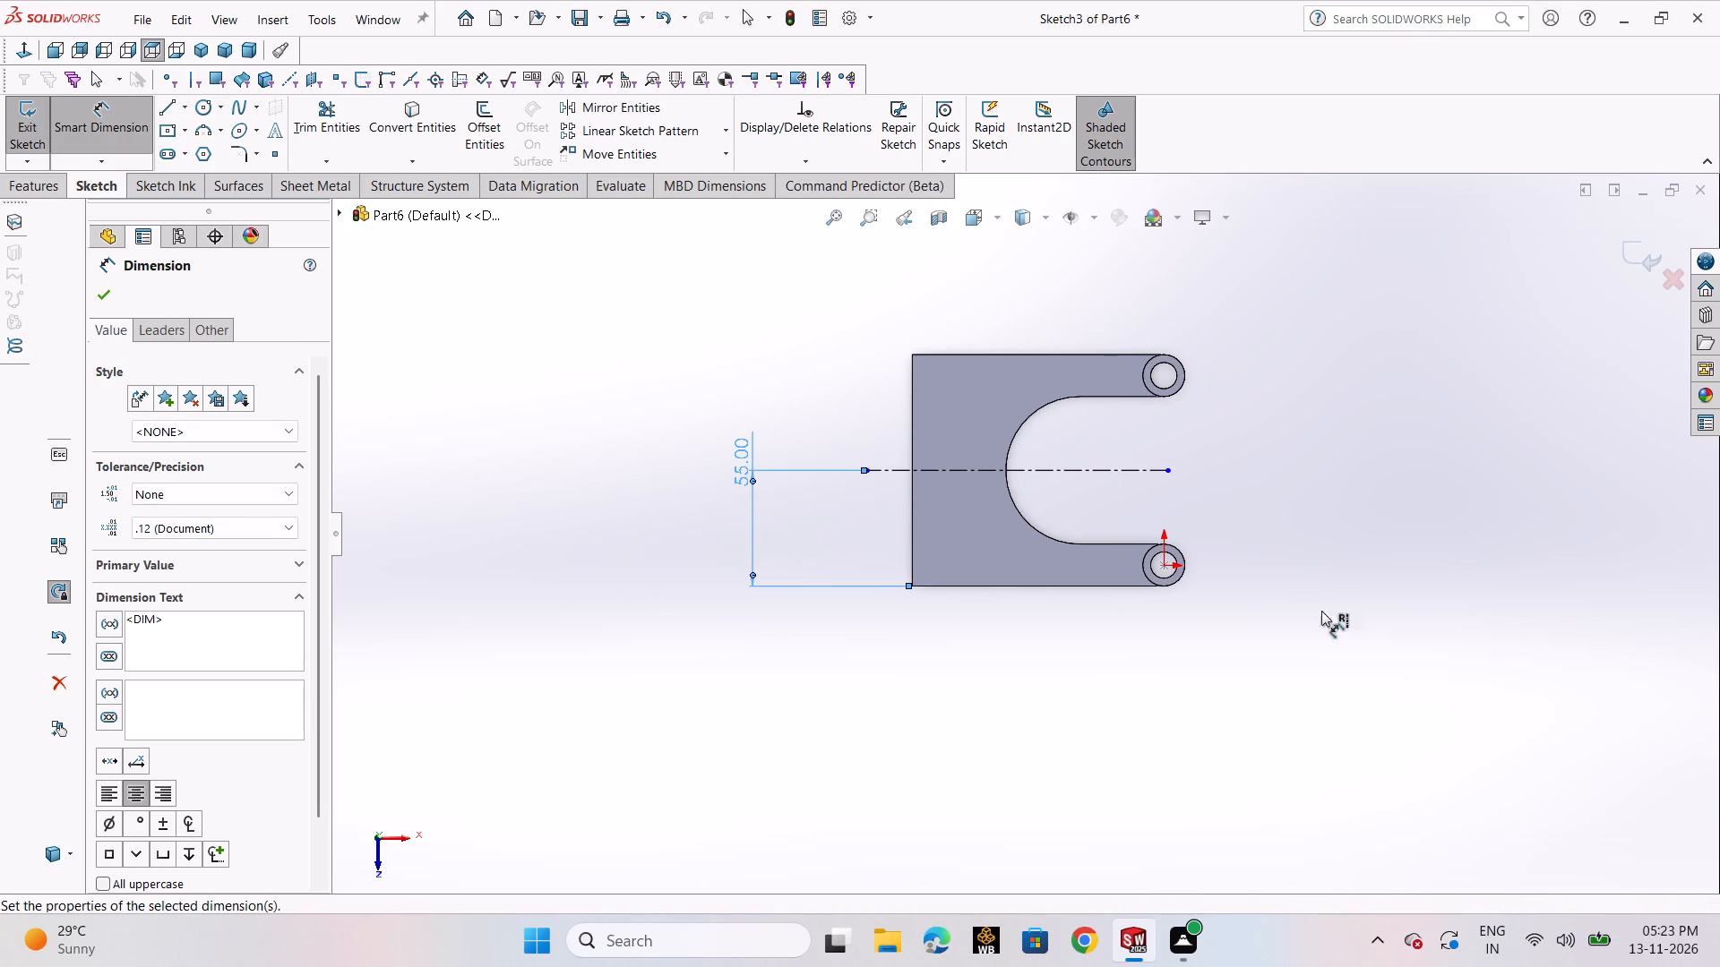
left_click(97, 295)
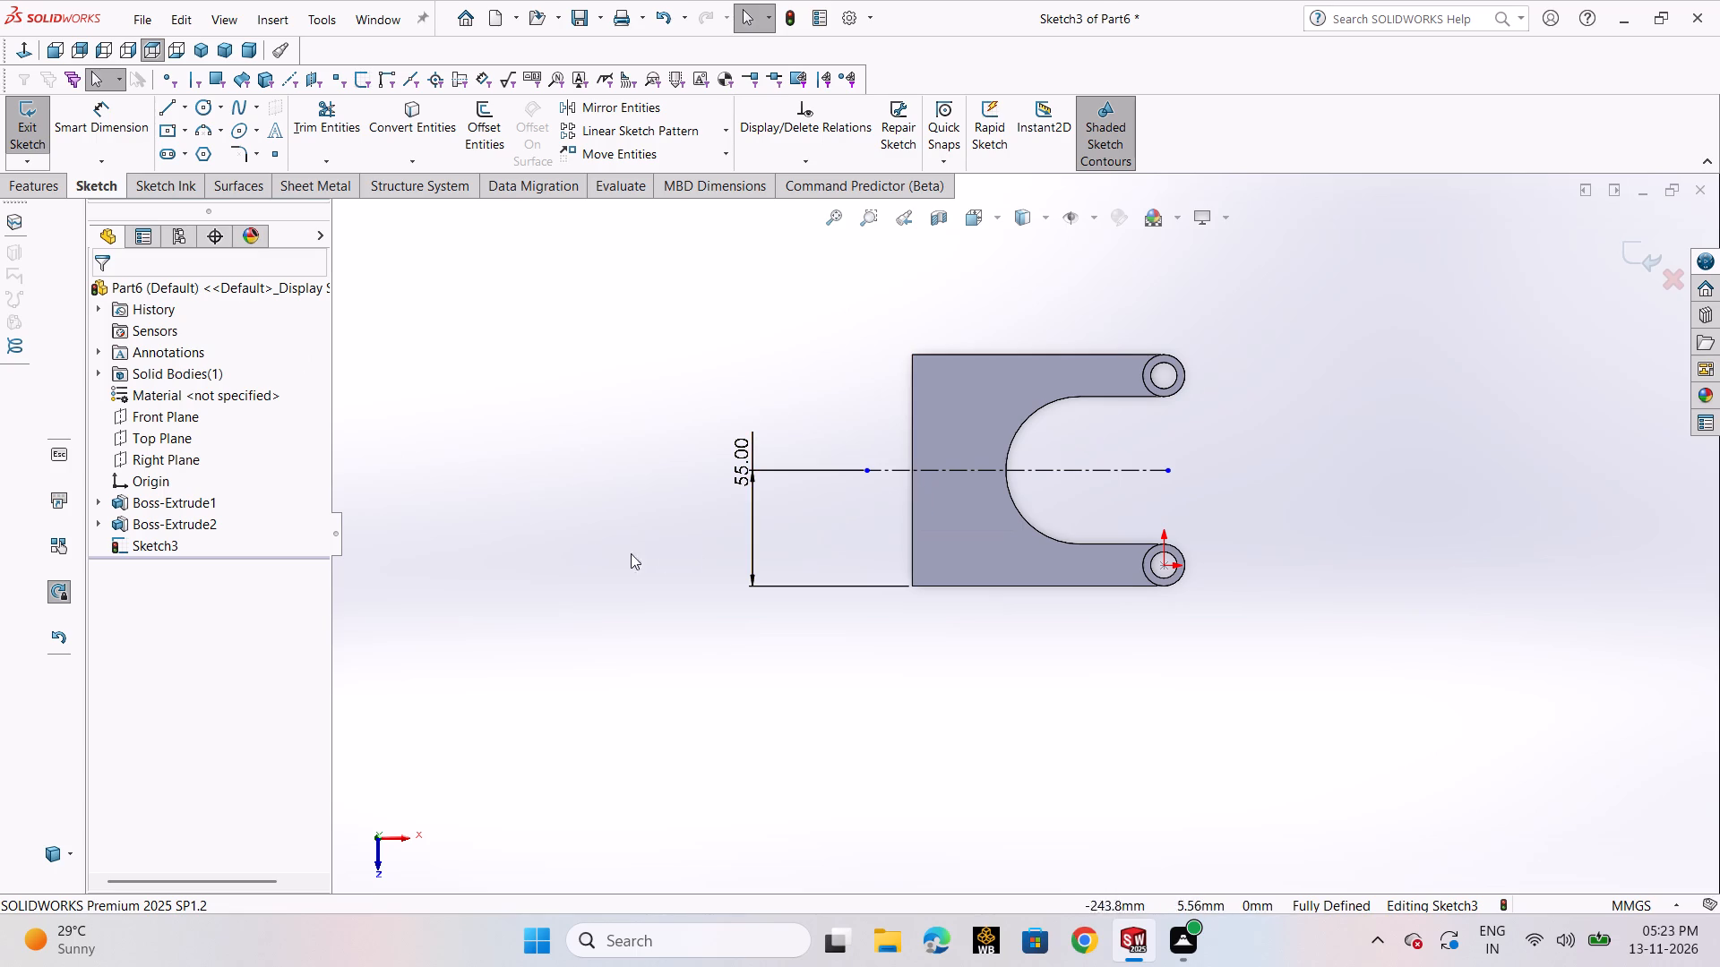
Move the 55 mm centerline dimension to the plate's open side, clear of the two rings.
left_click(591, 545)
left_click_drag(743, 470, 773, 517)
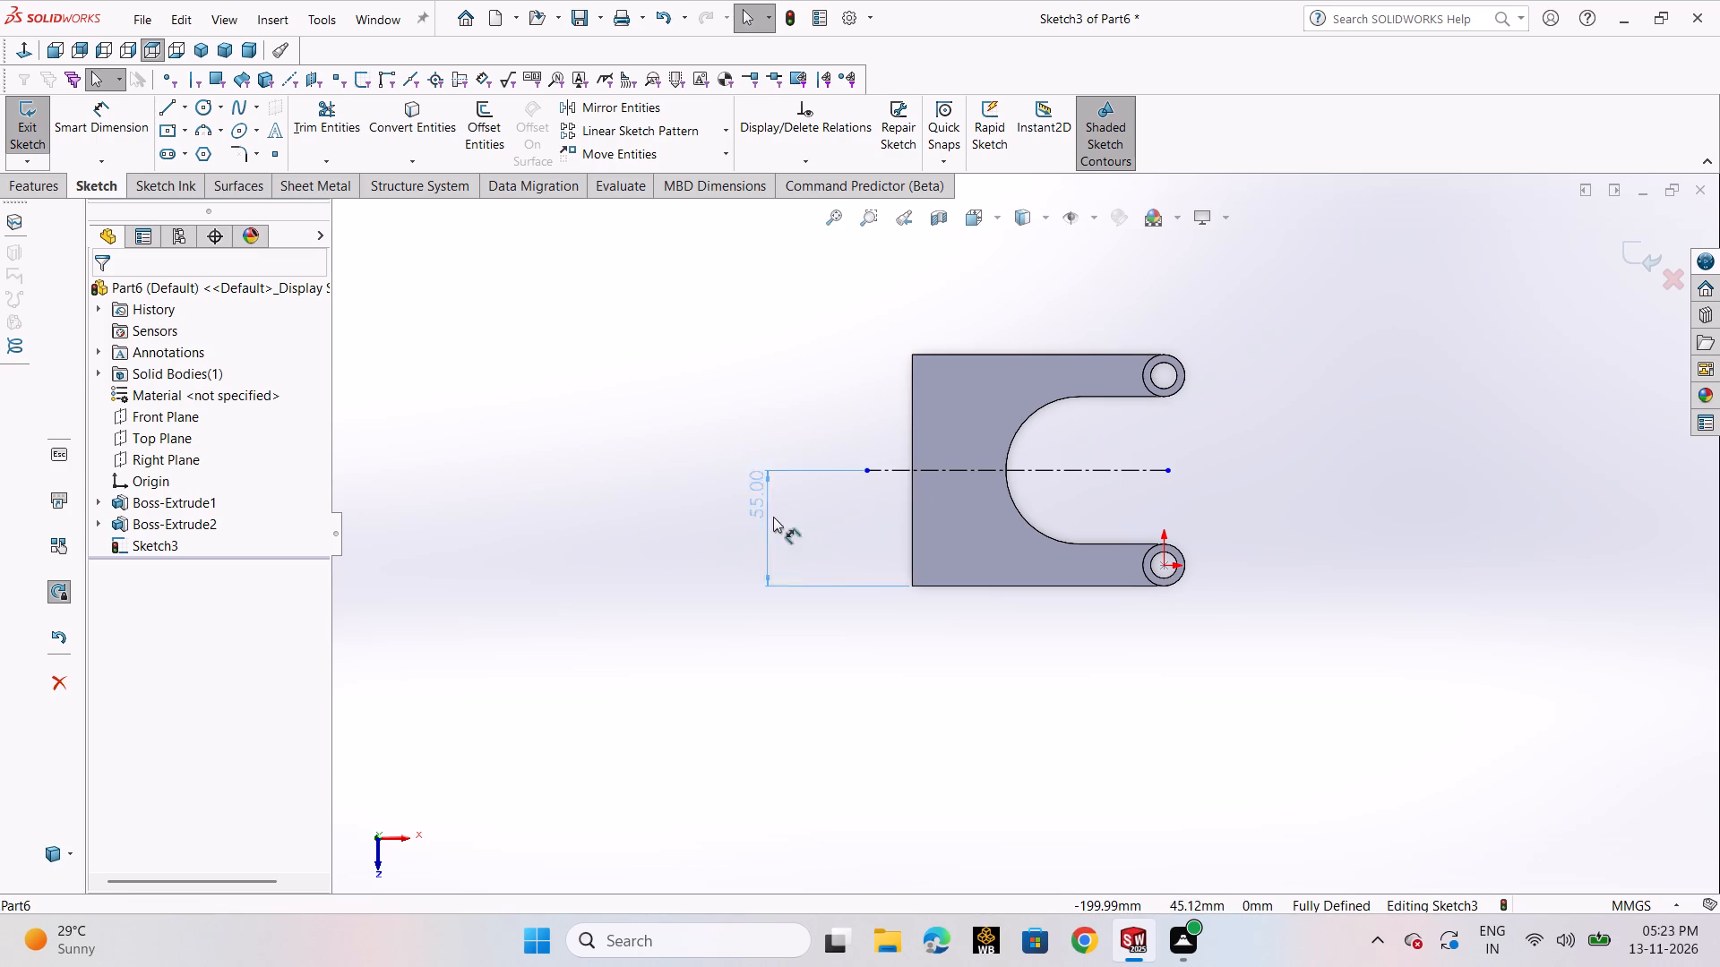
left_click_drag(773, 517, 844, 534)
left_click_drag(840, 523, 1131, 527)
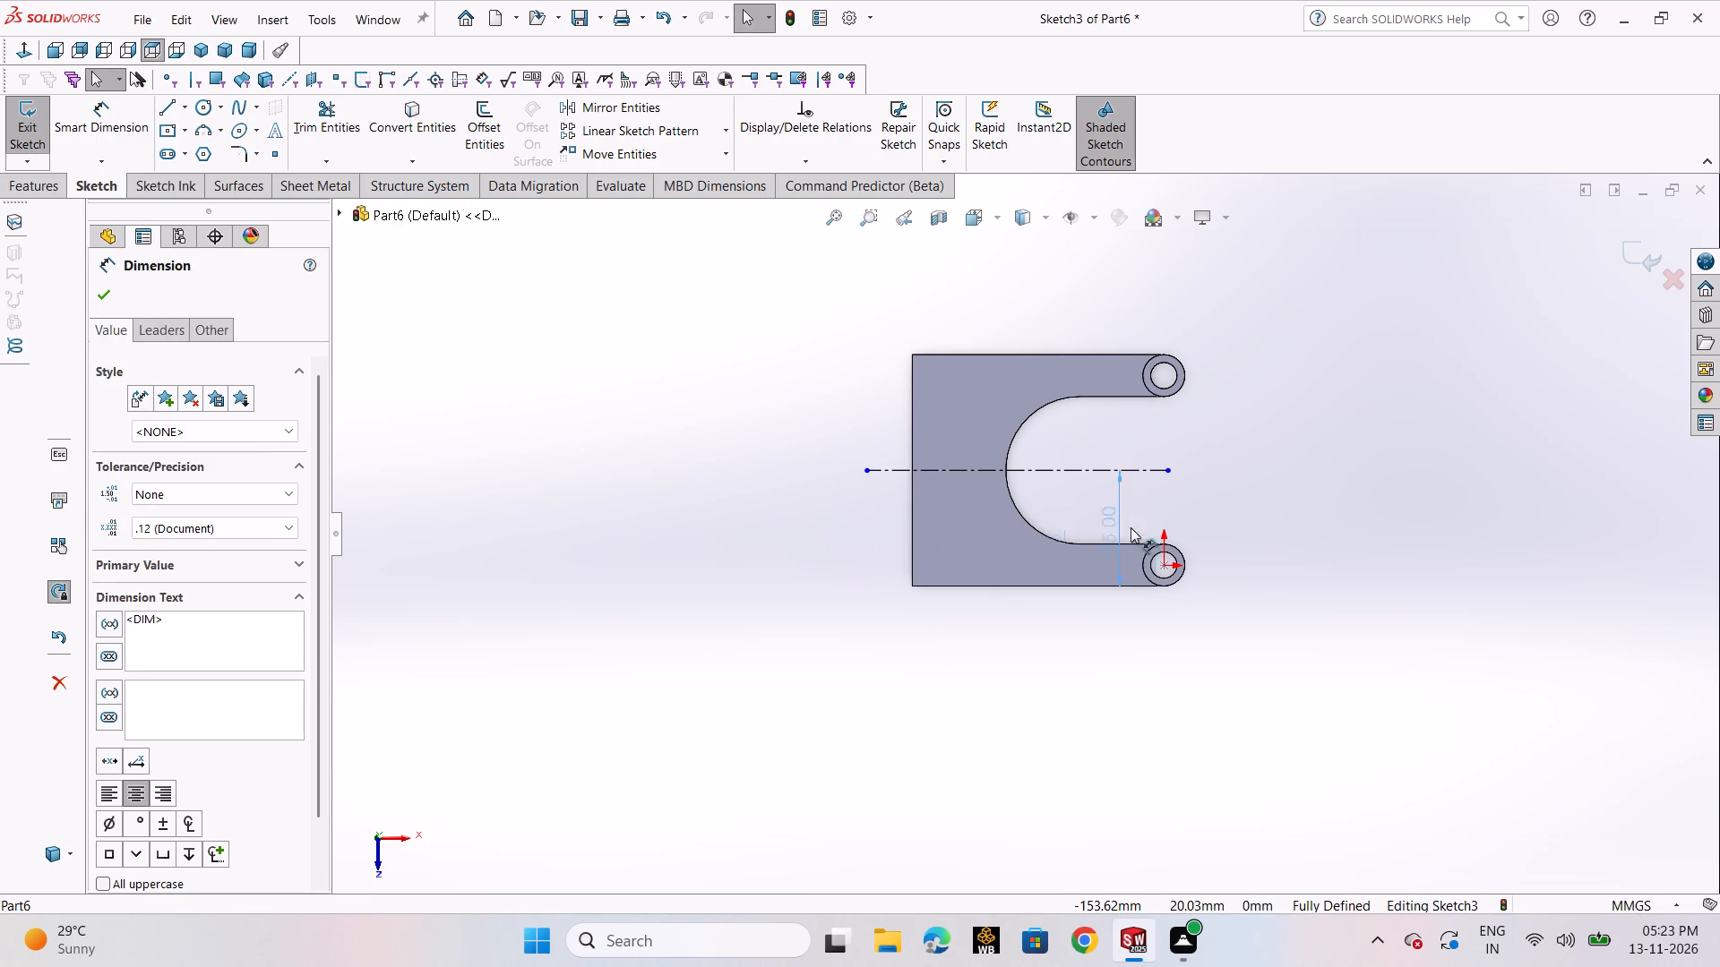
left_click_drag(1131, 527, 1312, 525)
left_click(1376, 647)
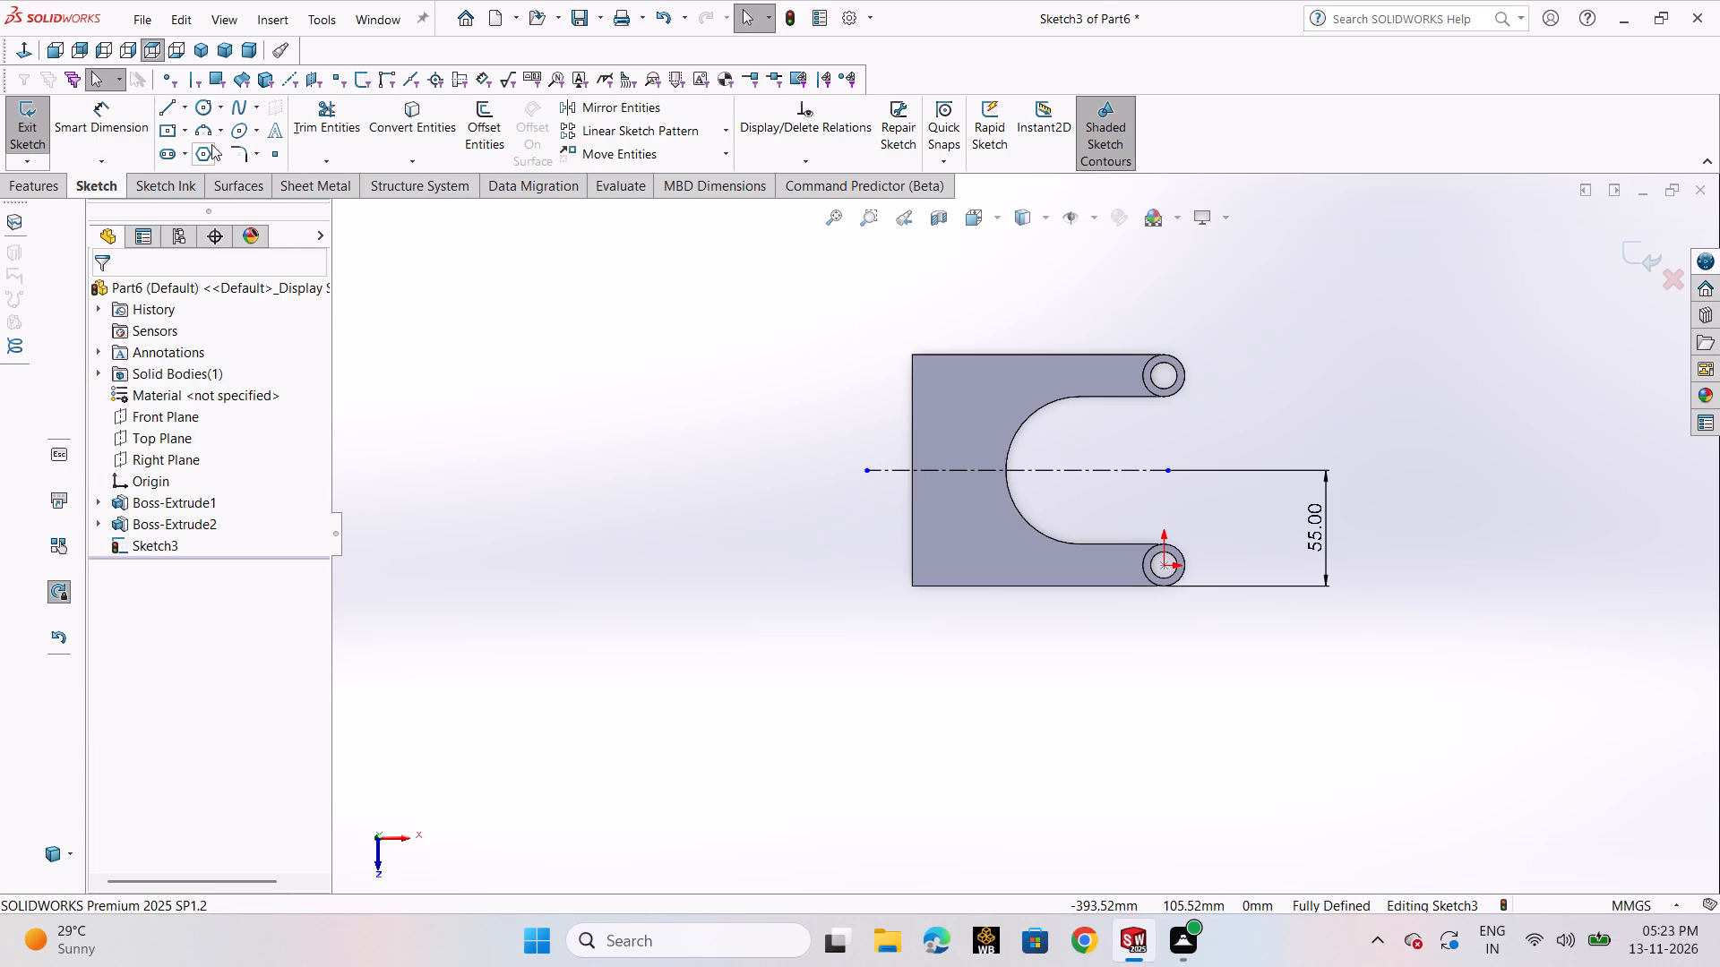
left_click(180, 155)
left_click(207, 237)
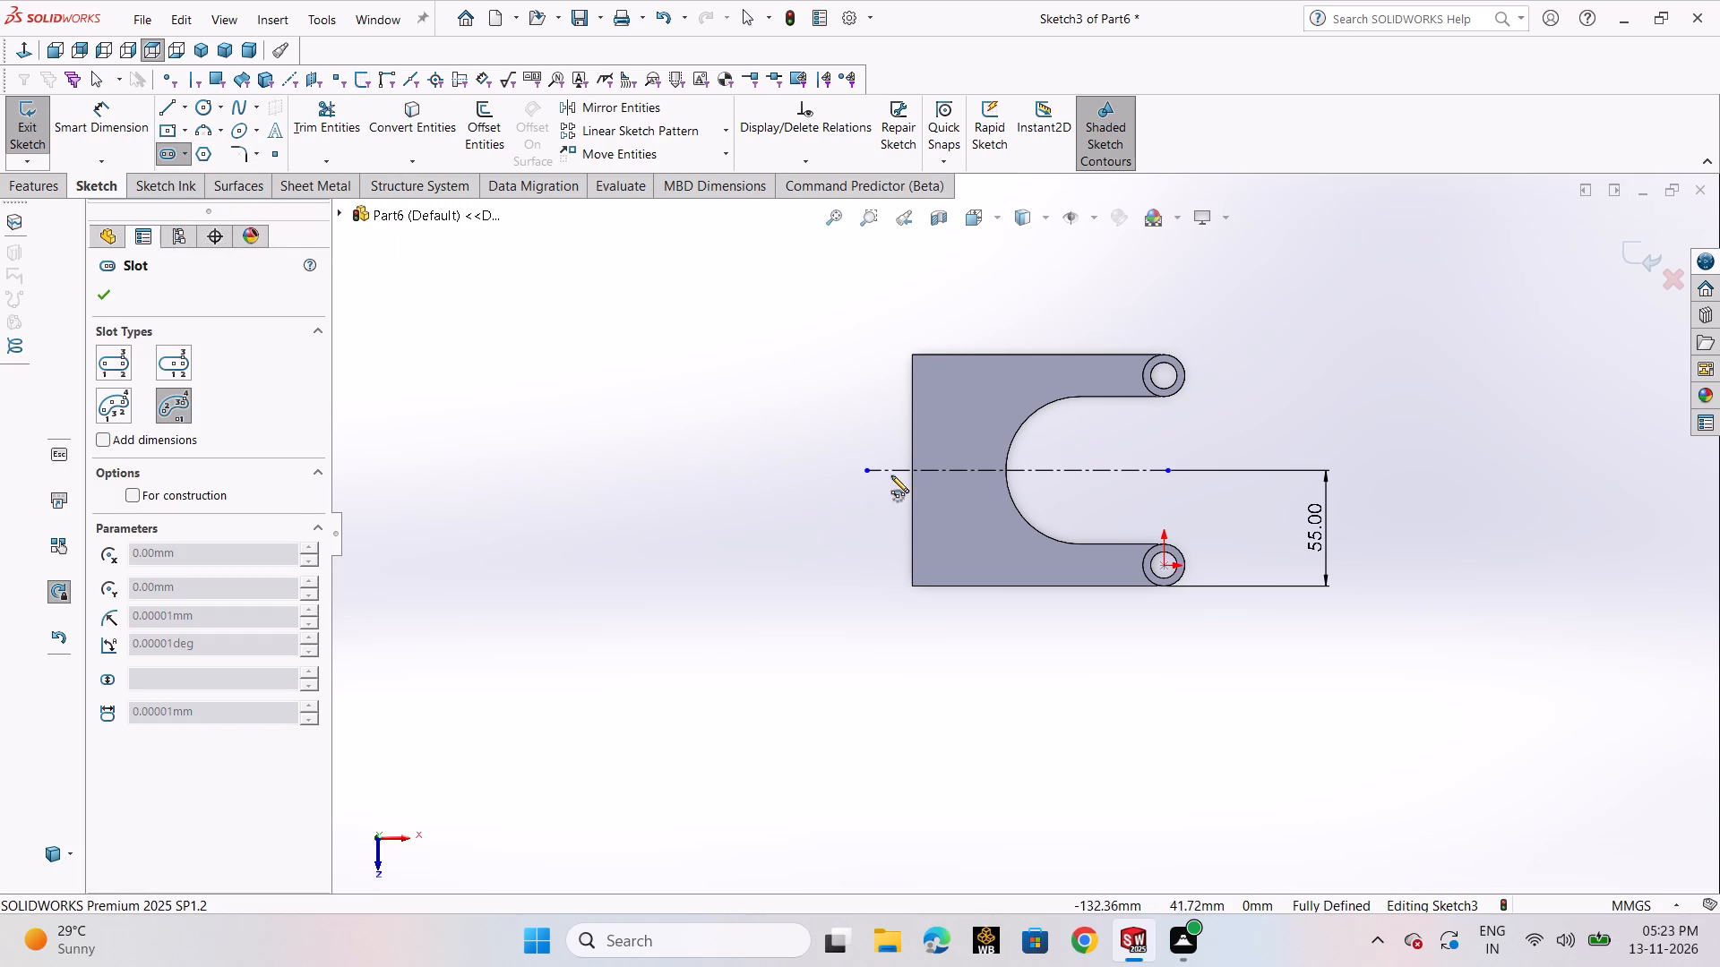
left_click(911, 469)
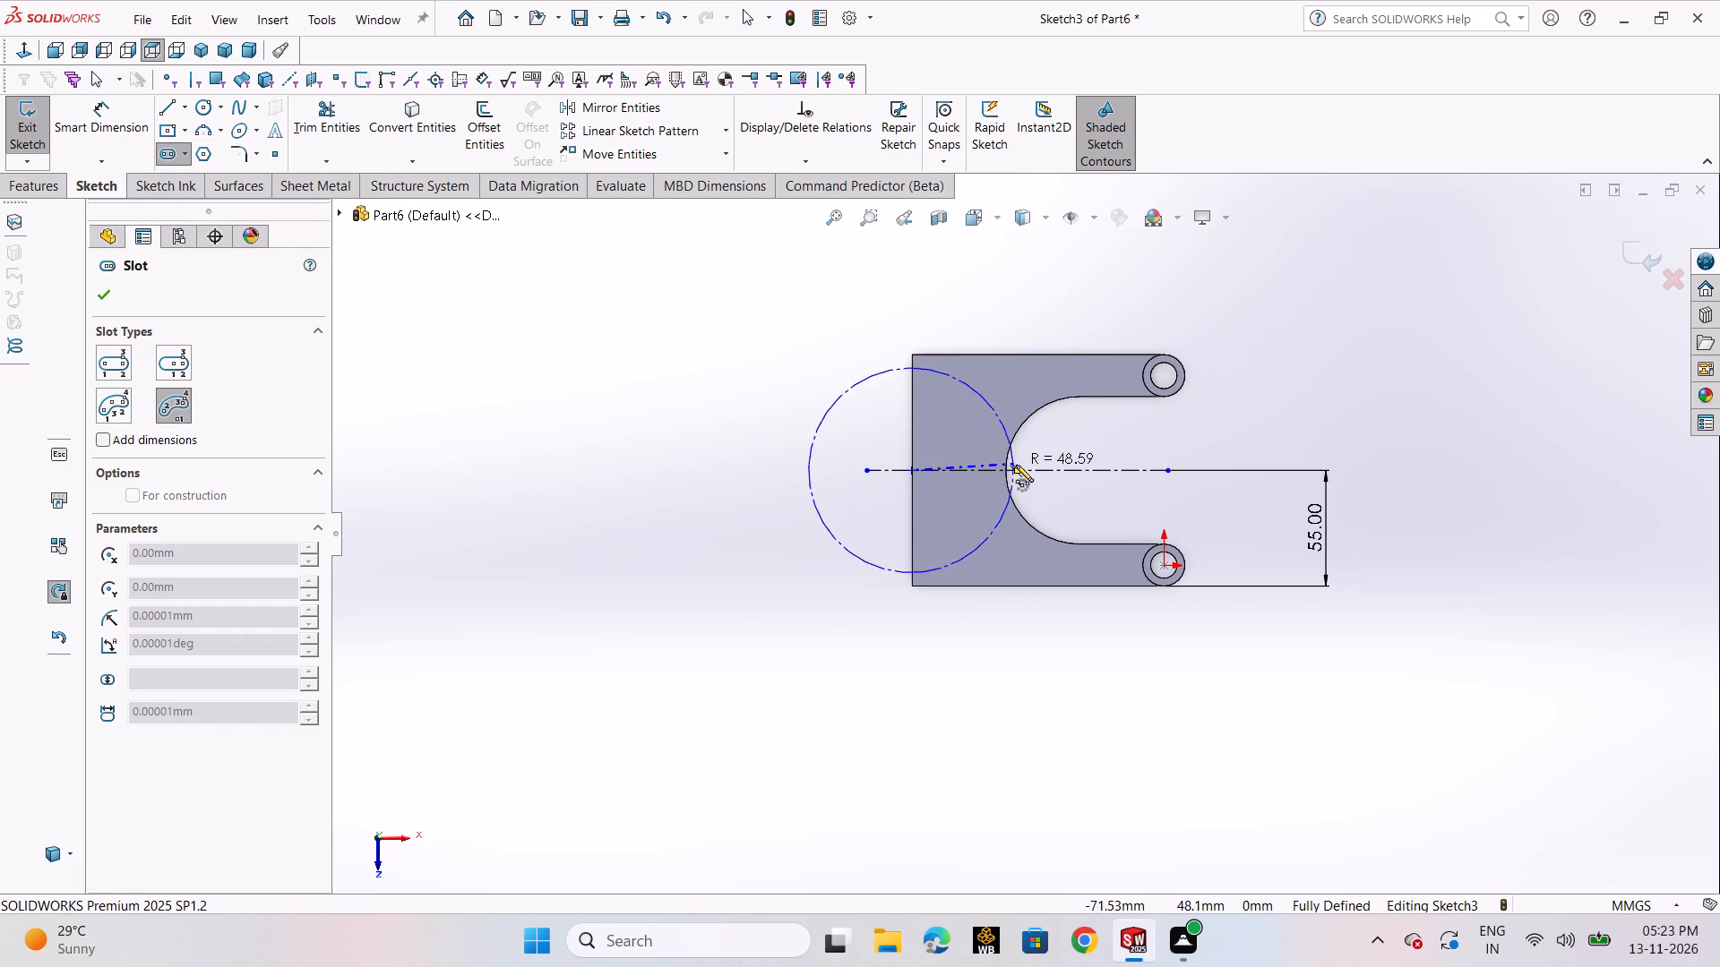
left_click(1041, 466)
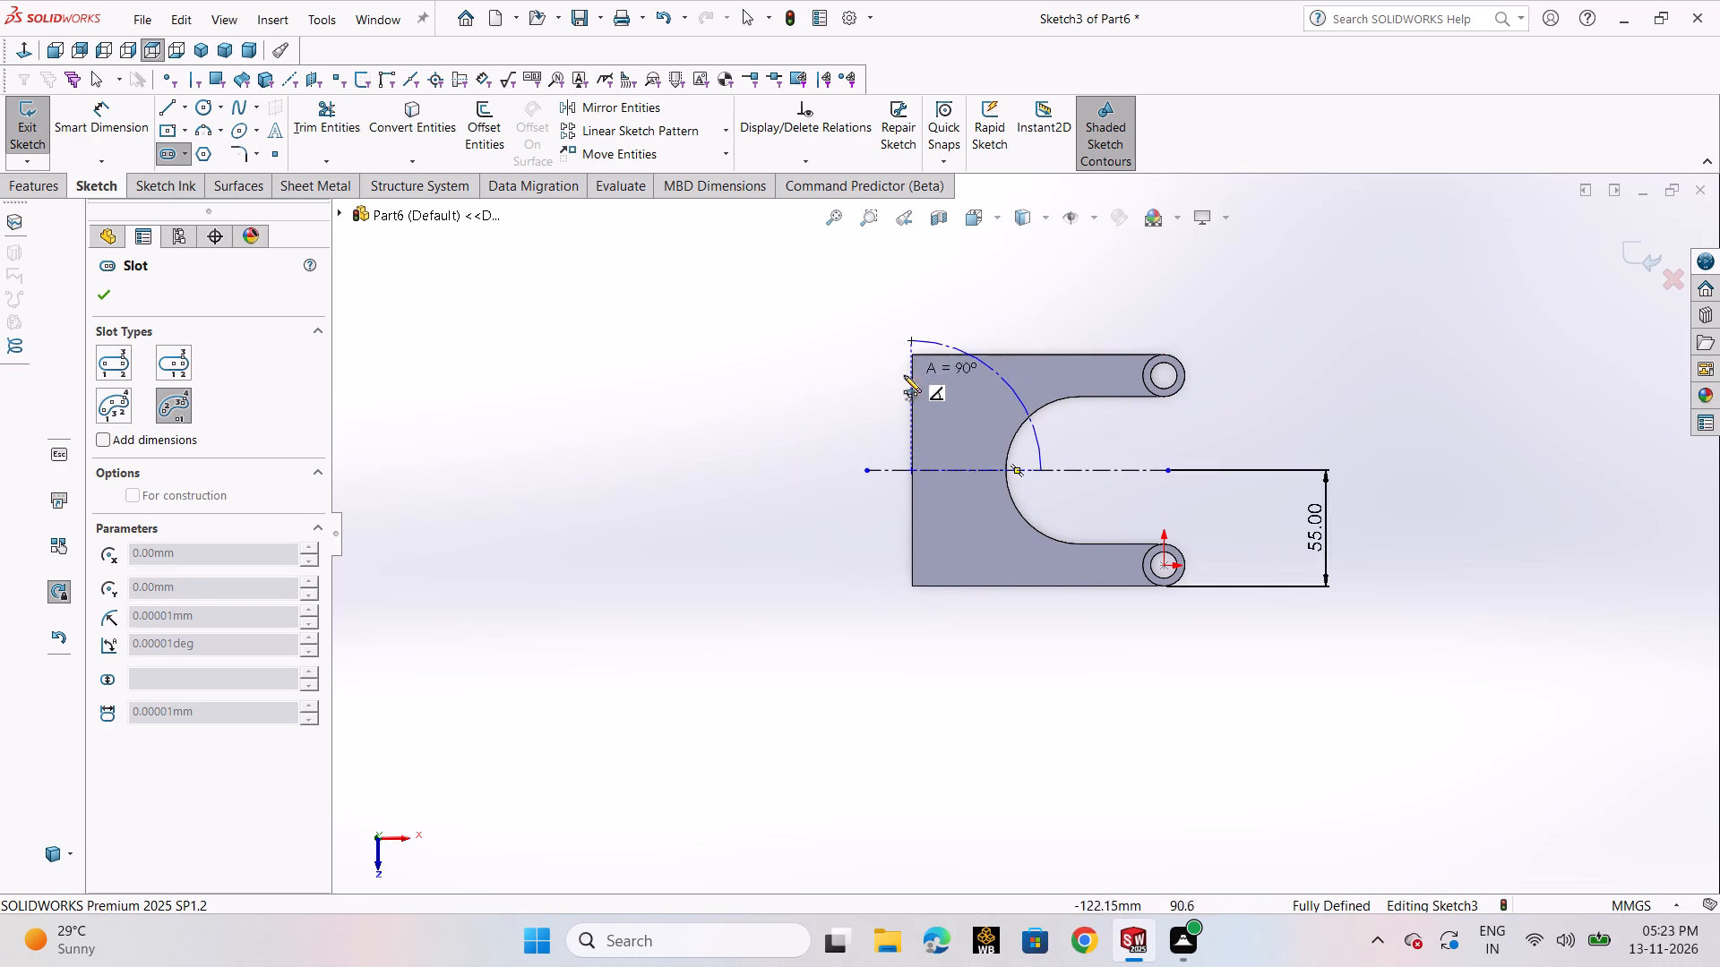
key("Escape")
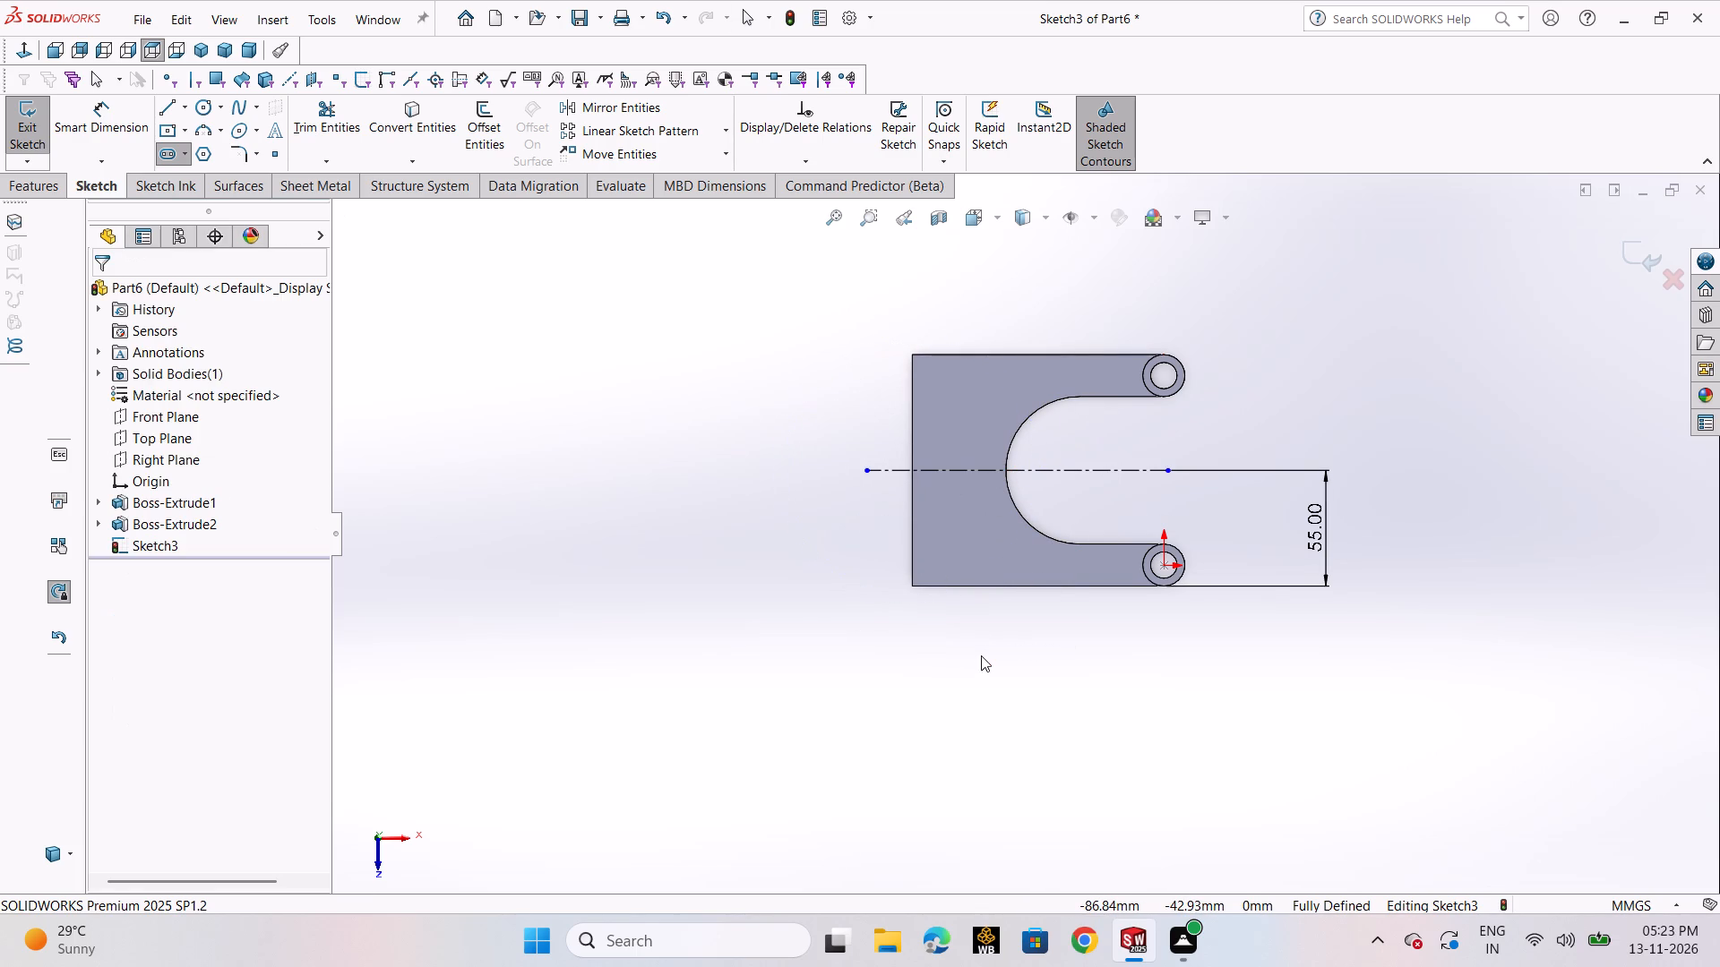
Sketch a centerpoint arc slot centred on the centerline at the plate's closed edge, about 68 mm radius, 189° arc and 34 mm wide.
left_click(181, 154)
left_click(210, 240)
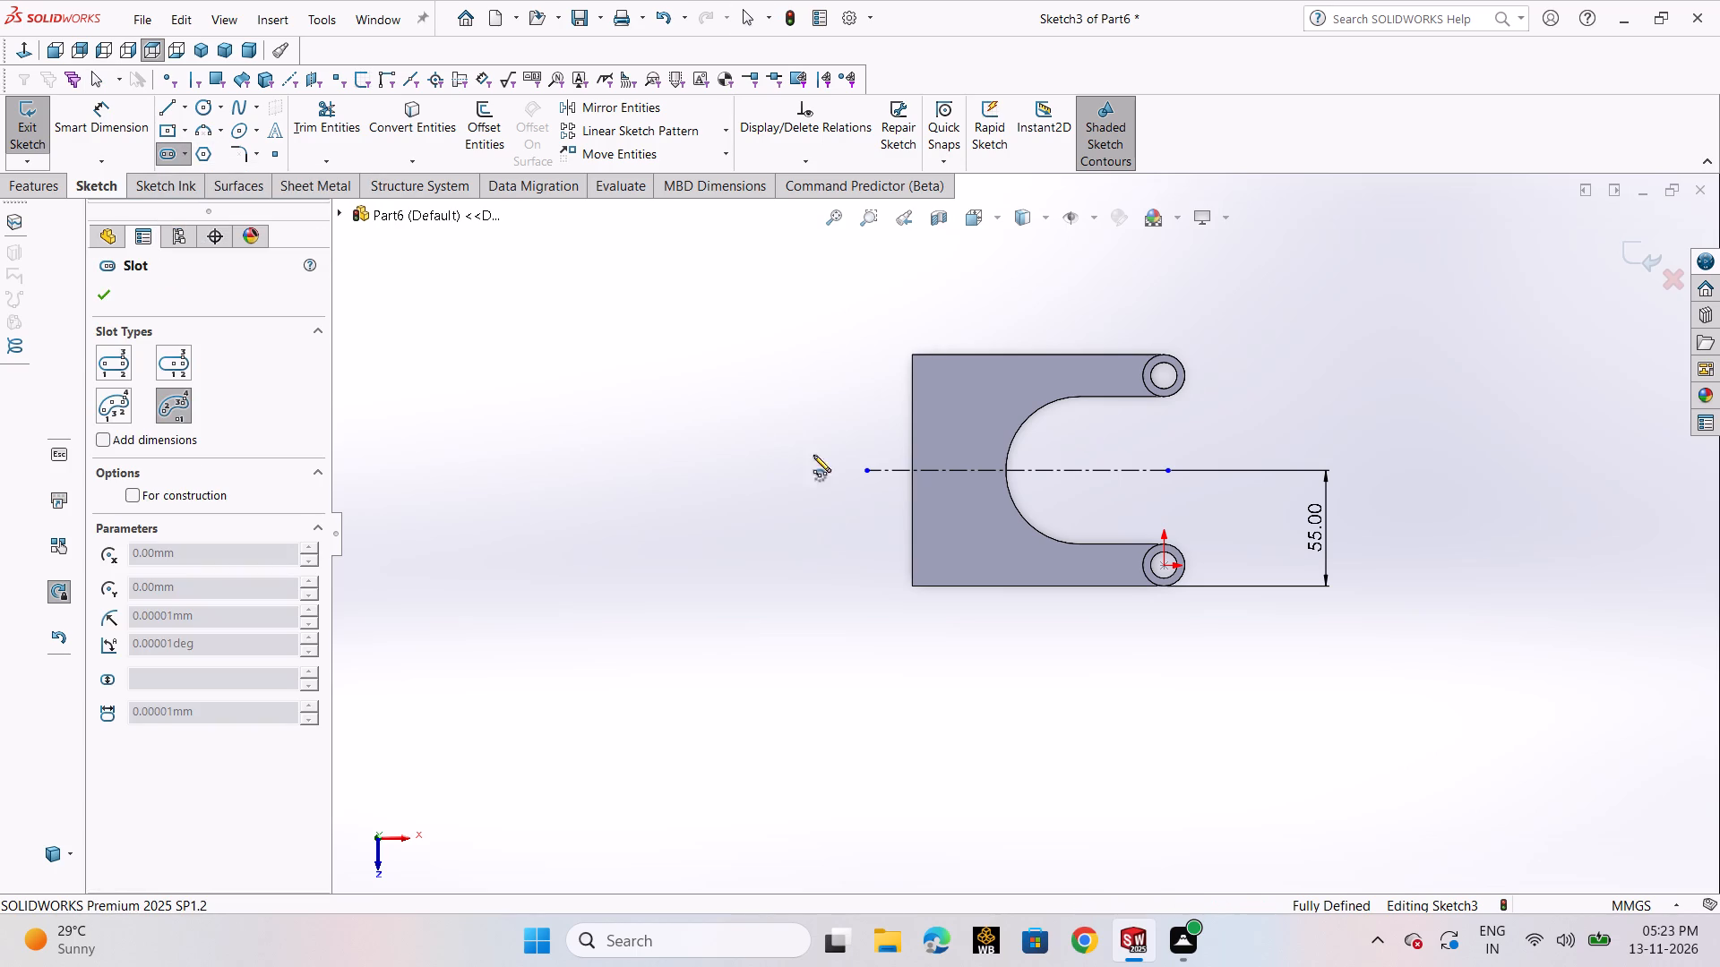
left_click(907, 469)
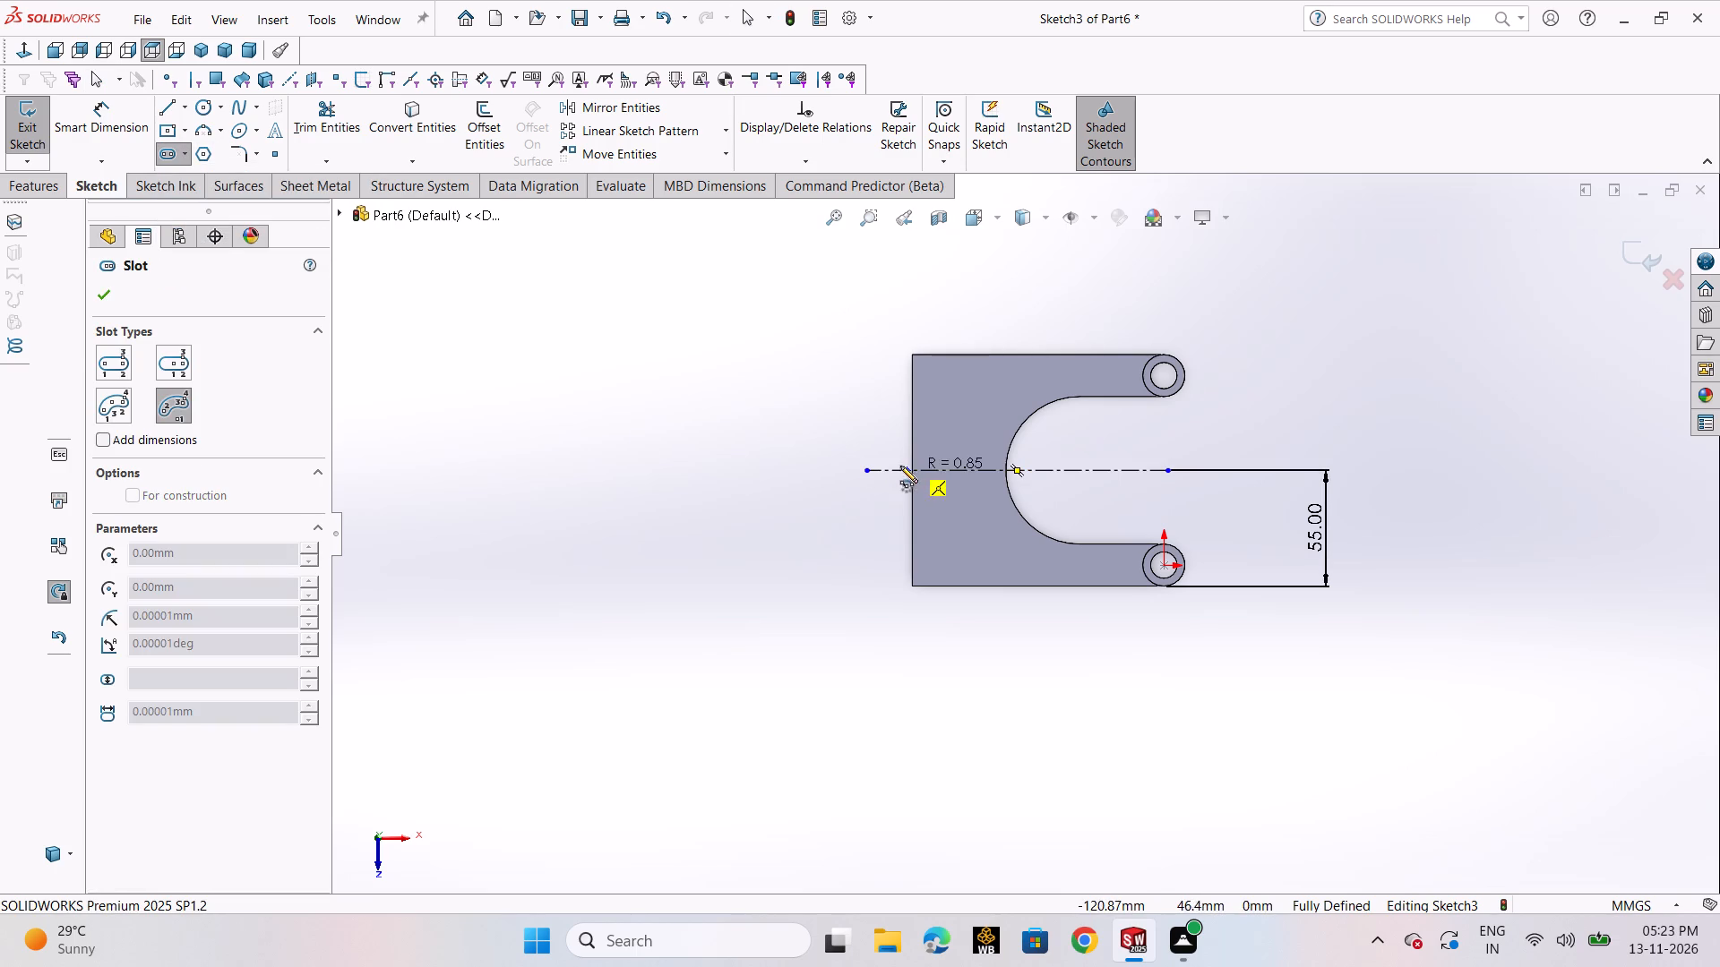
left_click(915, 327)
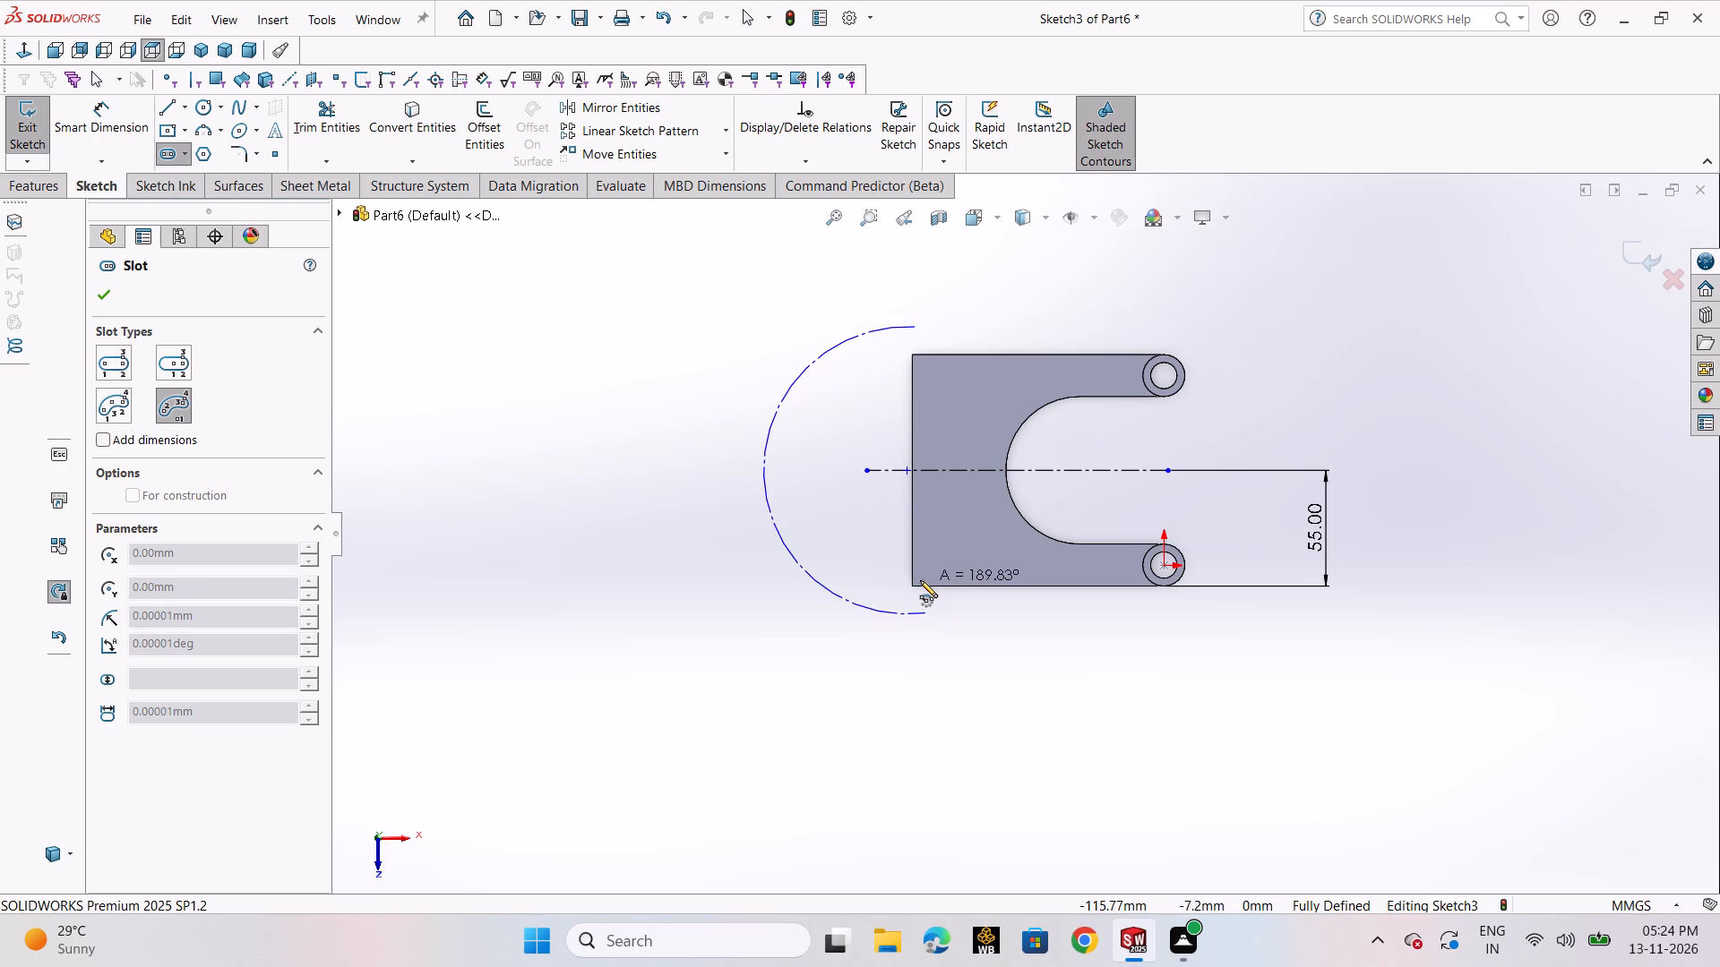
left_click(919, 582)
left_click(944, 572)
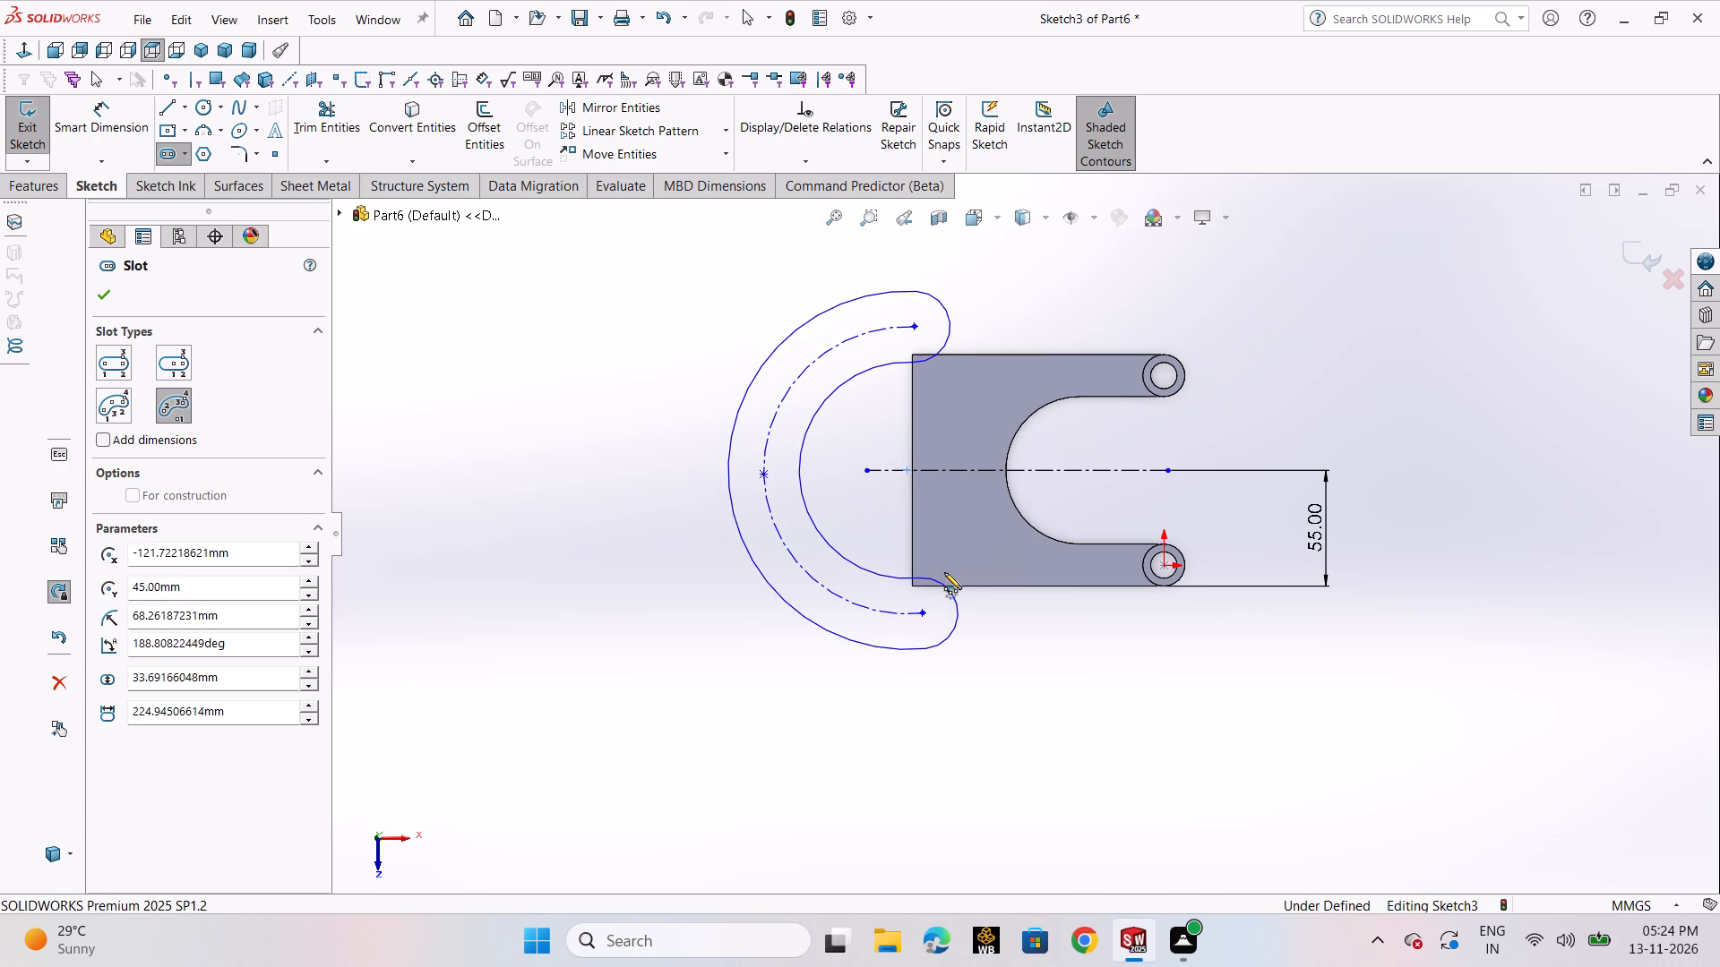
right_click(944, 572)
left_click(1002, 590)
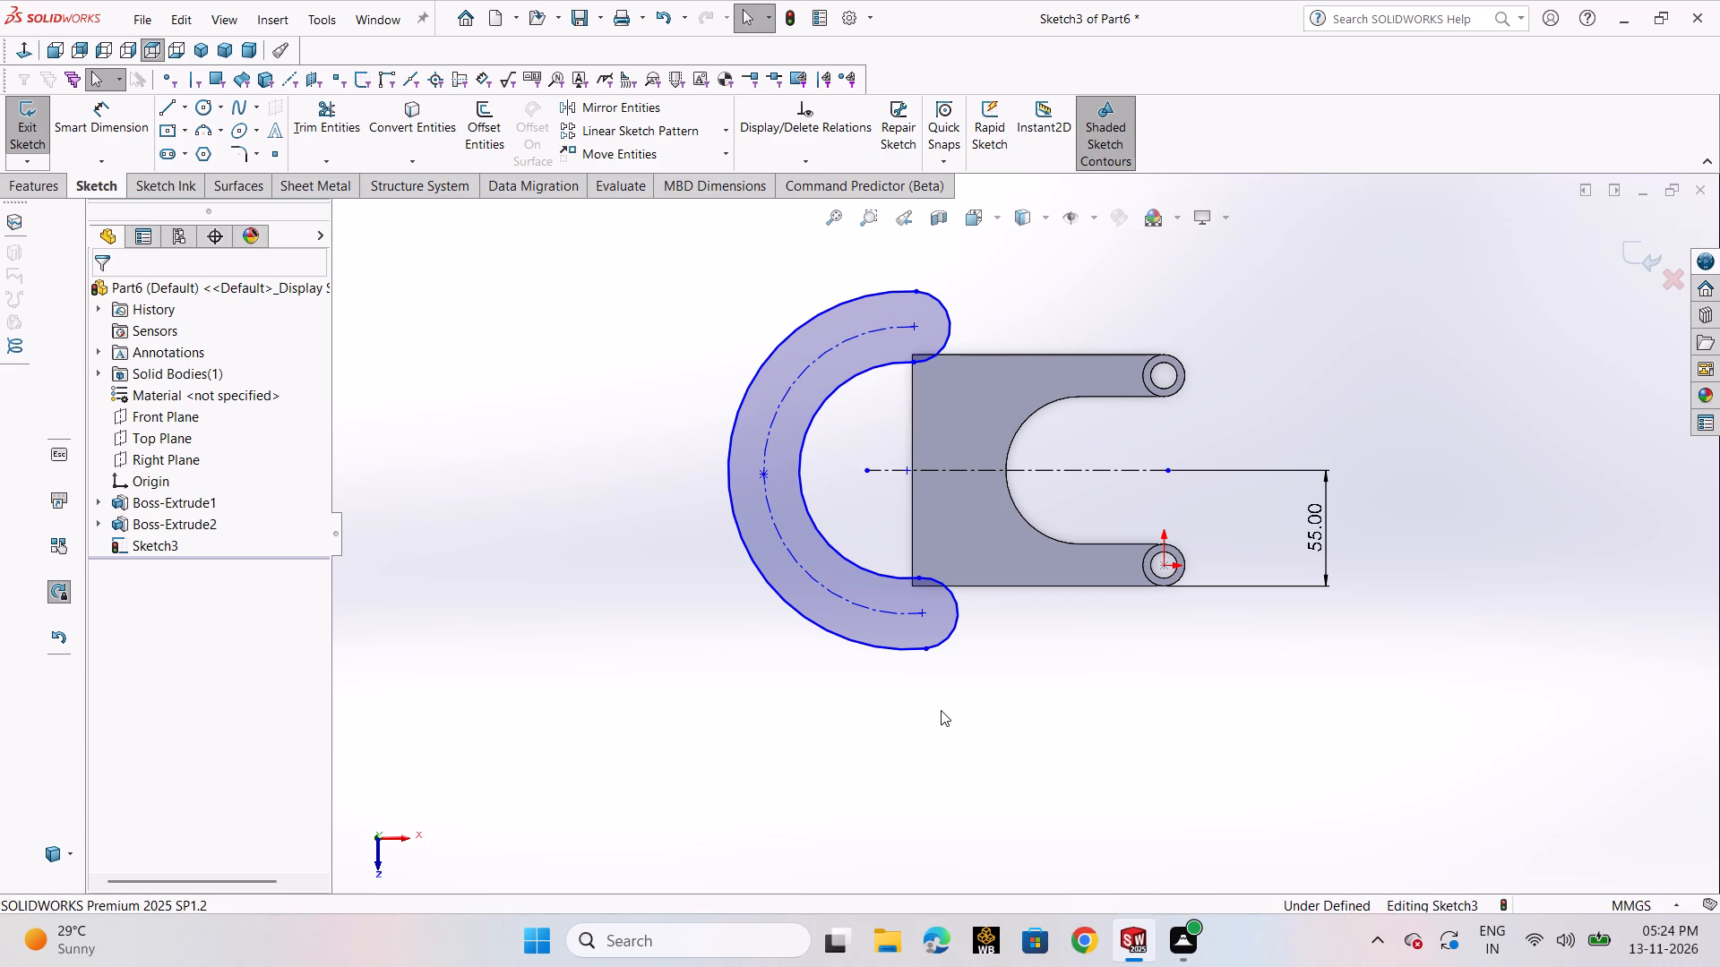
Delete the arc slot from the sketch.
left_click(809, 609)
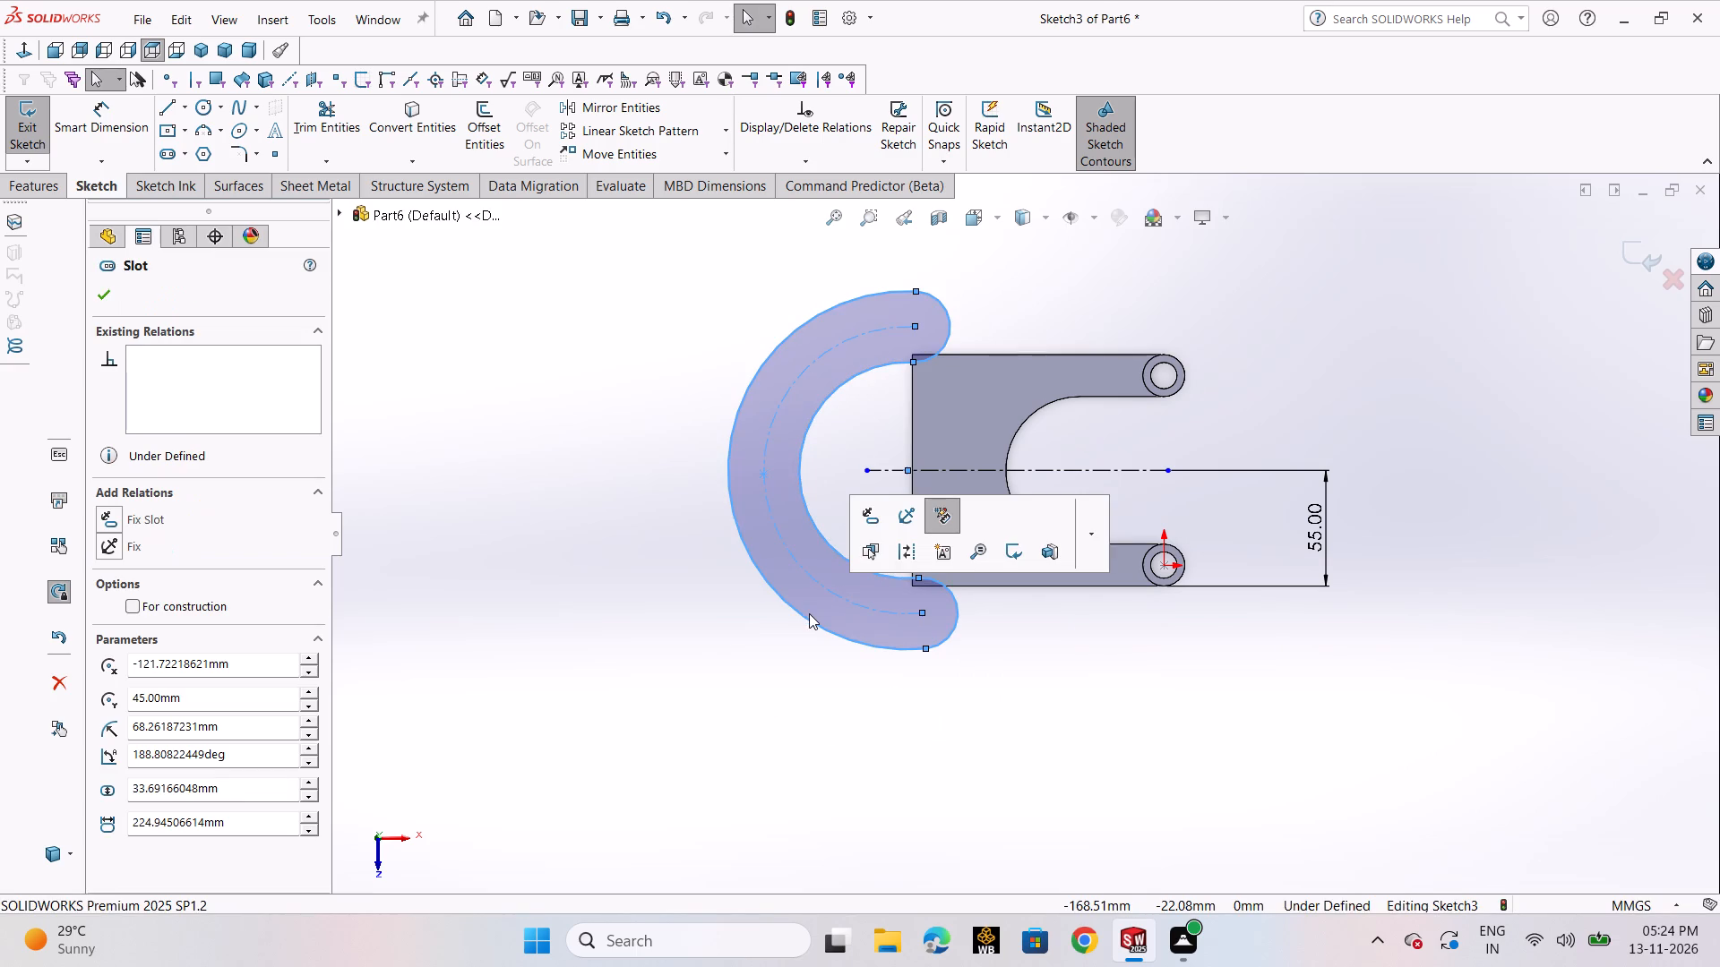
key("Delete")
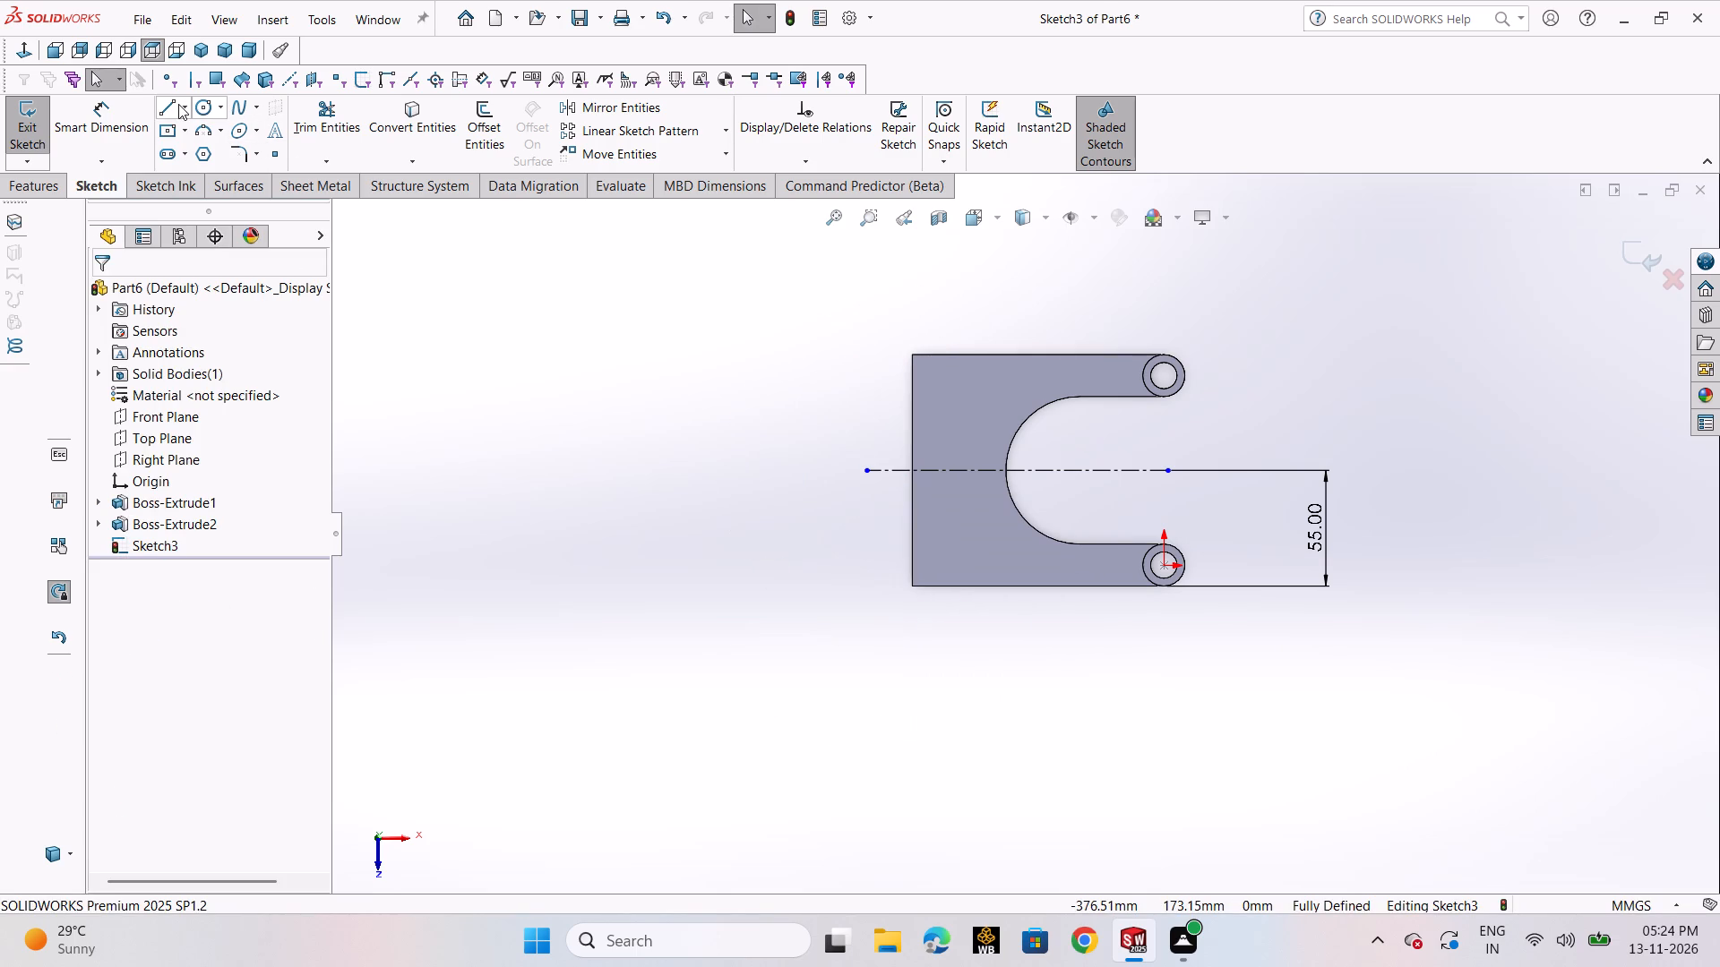
Sketch an inclined centerline from the horizontal centerline, about 71 mm from its open-side end, to a point beyond the plate's closed edge.
left_click(178, 104)
left_click(210, 152)
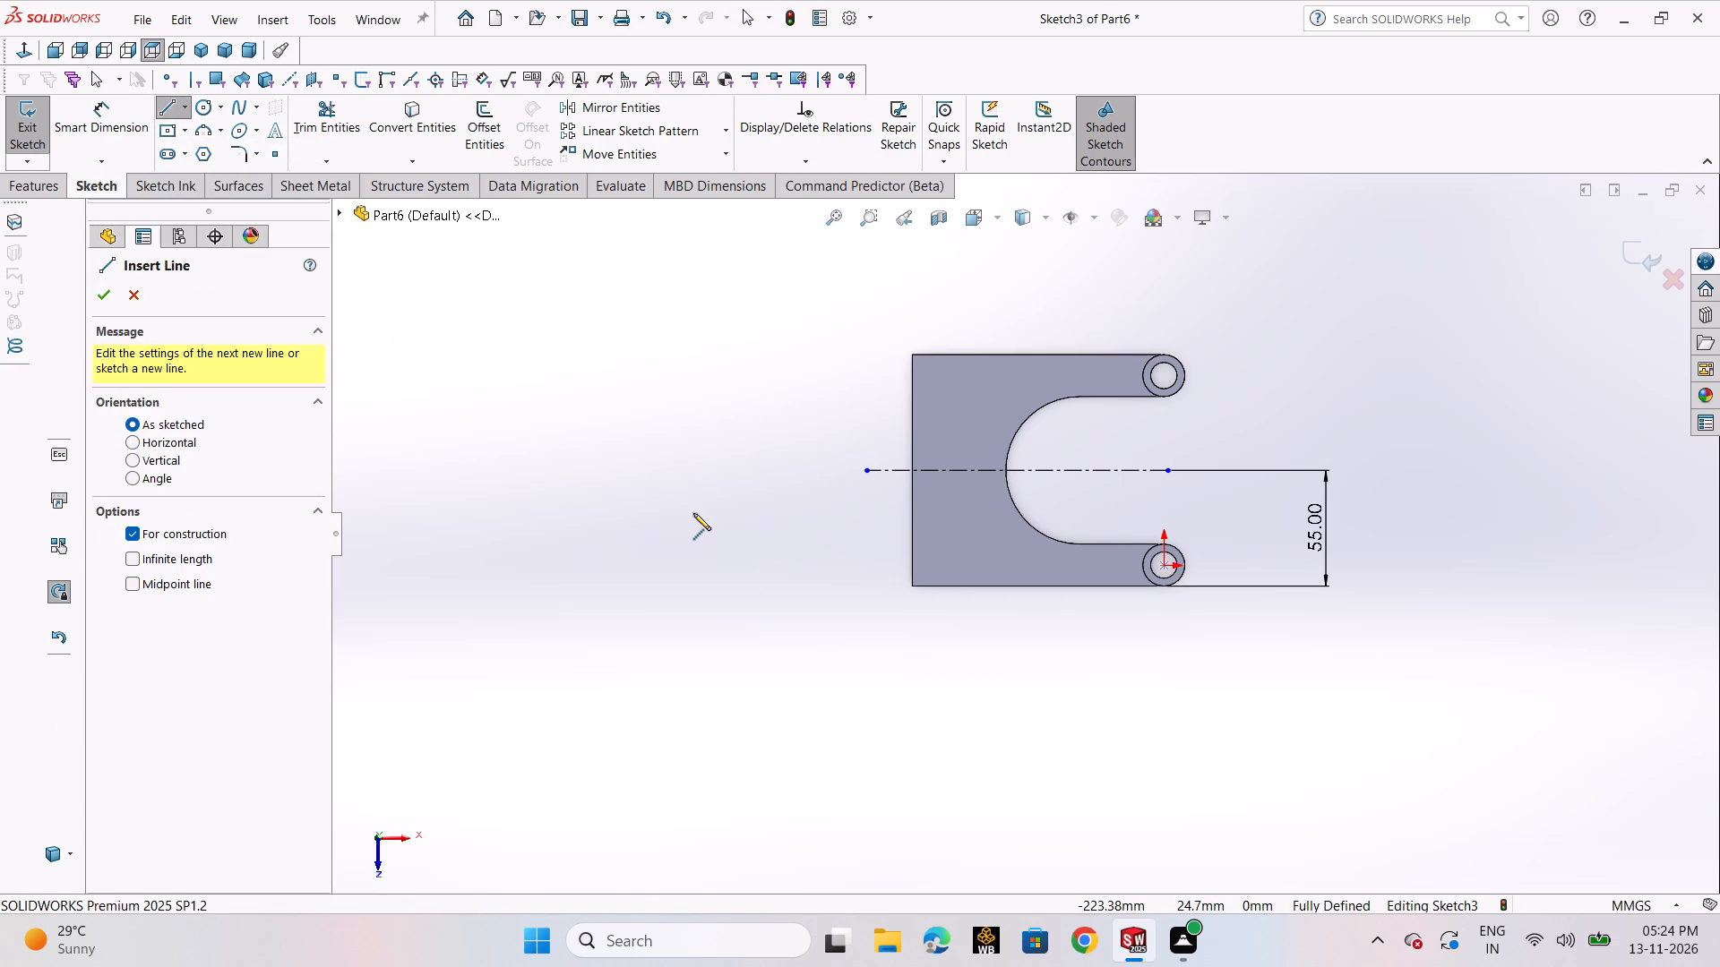
left_click(1018, 470)
left_click(838, 344)
right_click(838, 344)
left_click(875, 358)
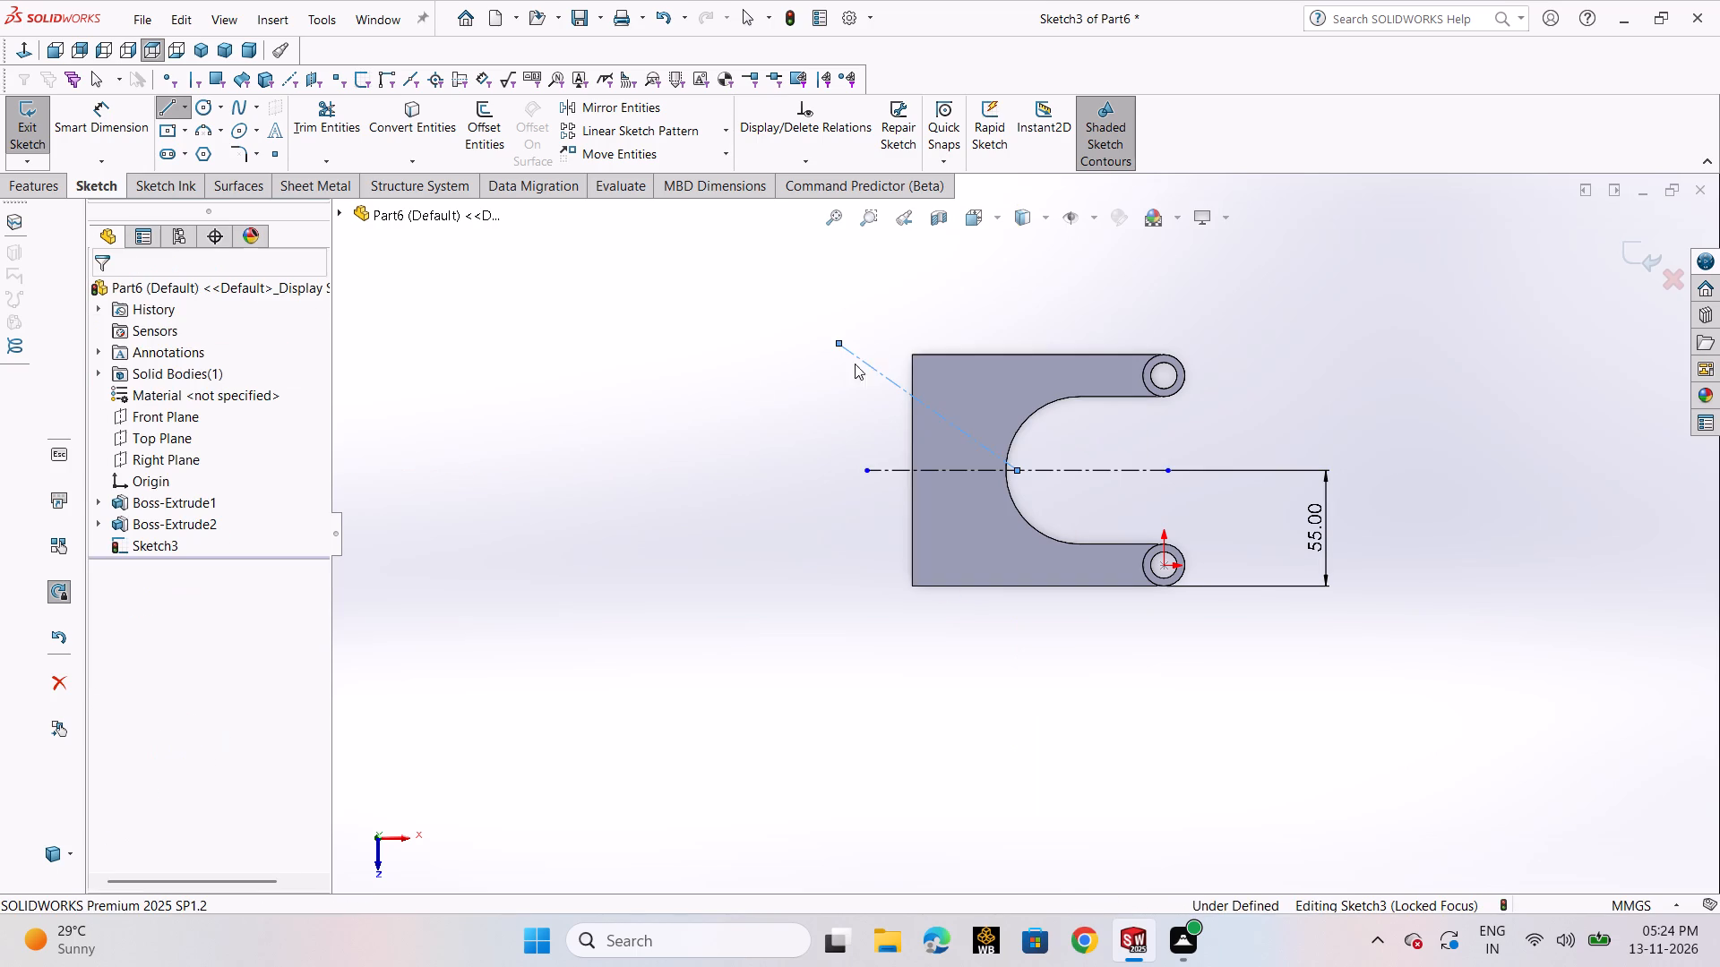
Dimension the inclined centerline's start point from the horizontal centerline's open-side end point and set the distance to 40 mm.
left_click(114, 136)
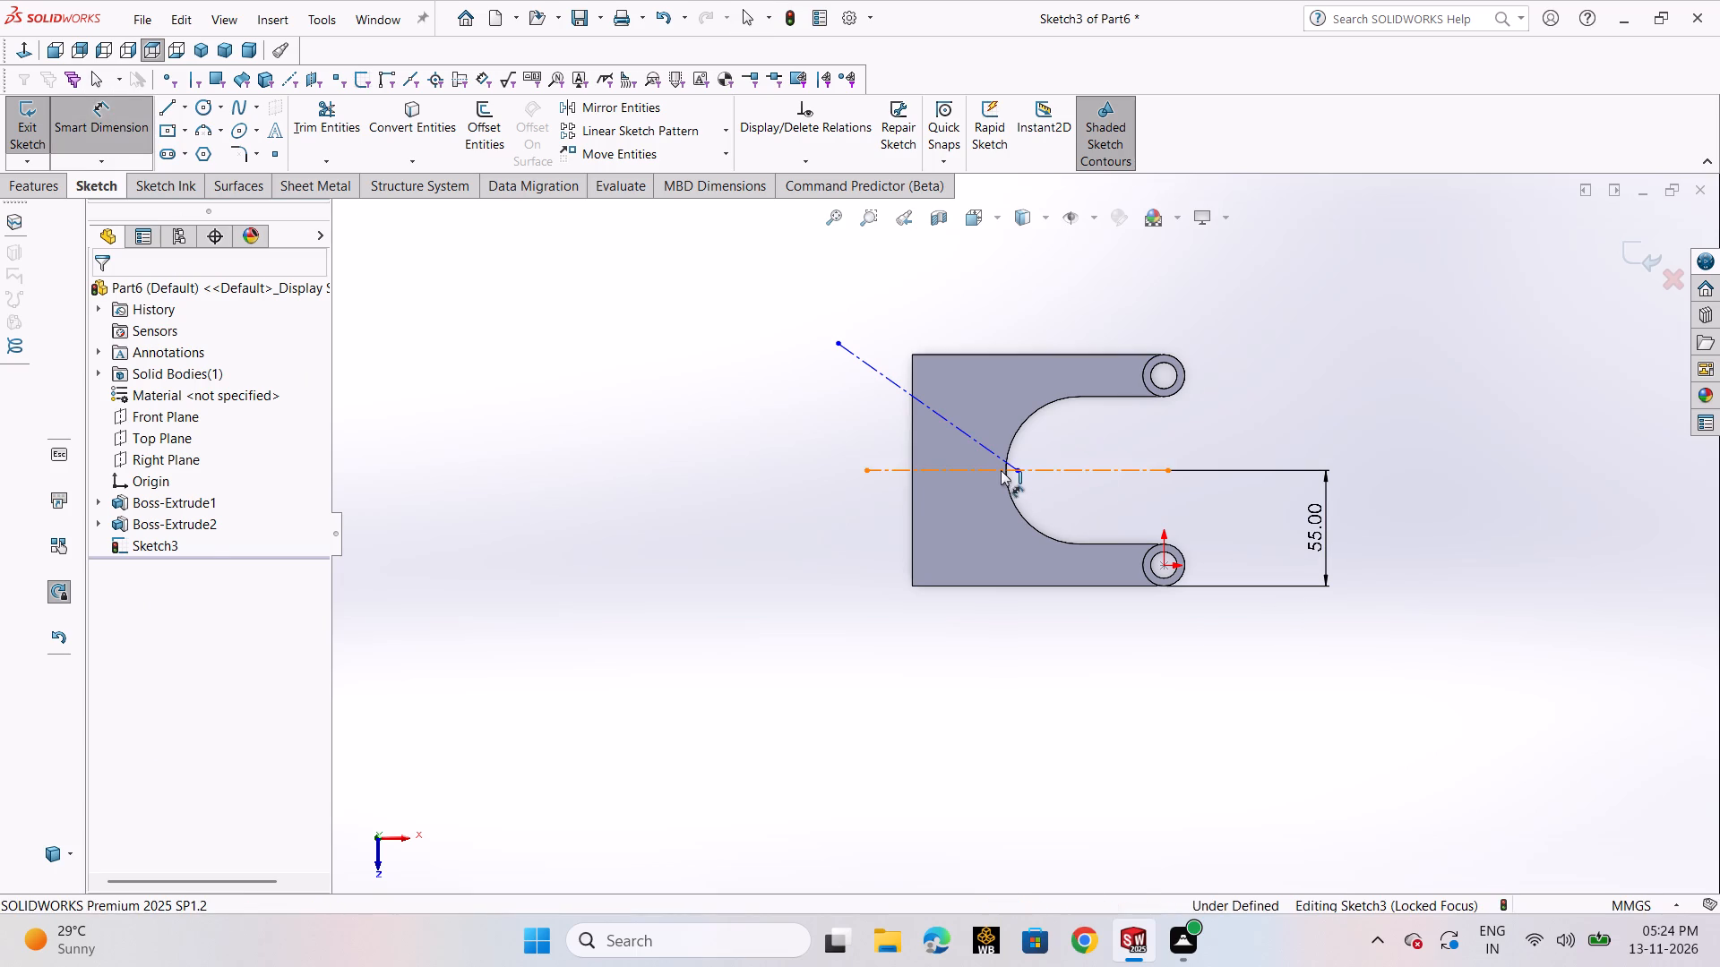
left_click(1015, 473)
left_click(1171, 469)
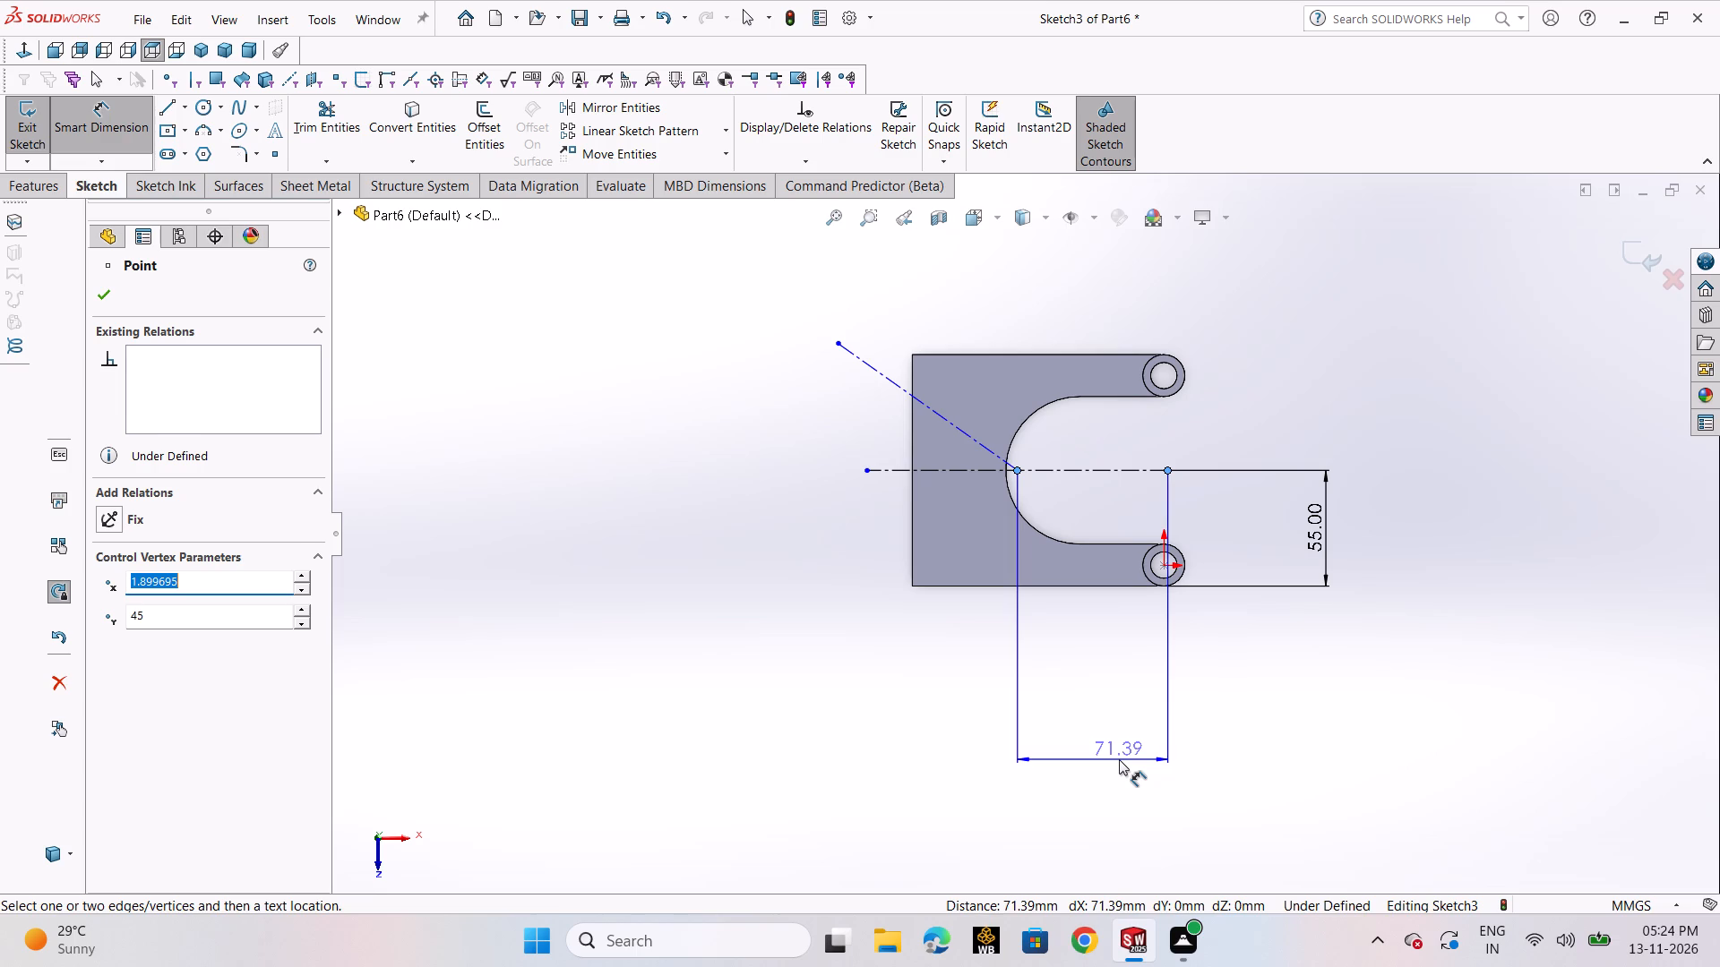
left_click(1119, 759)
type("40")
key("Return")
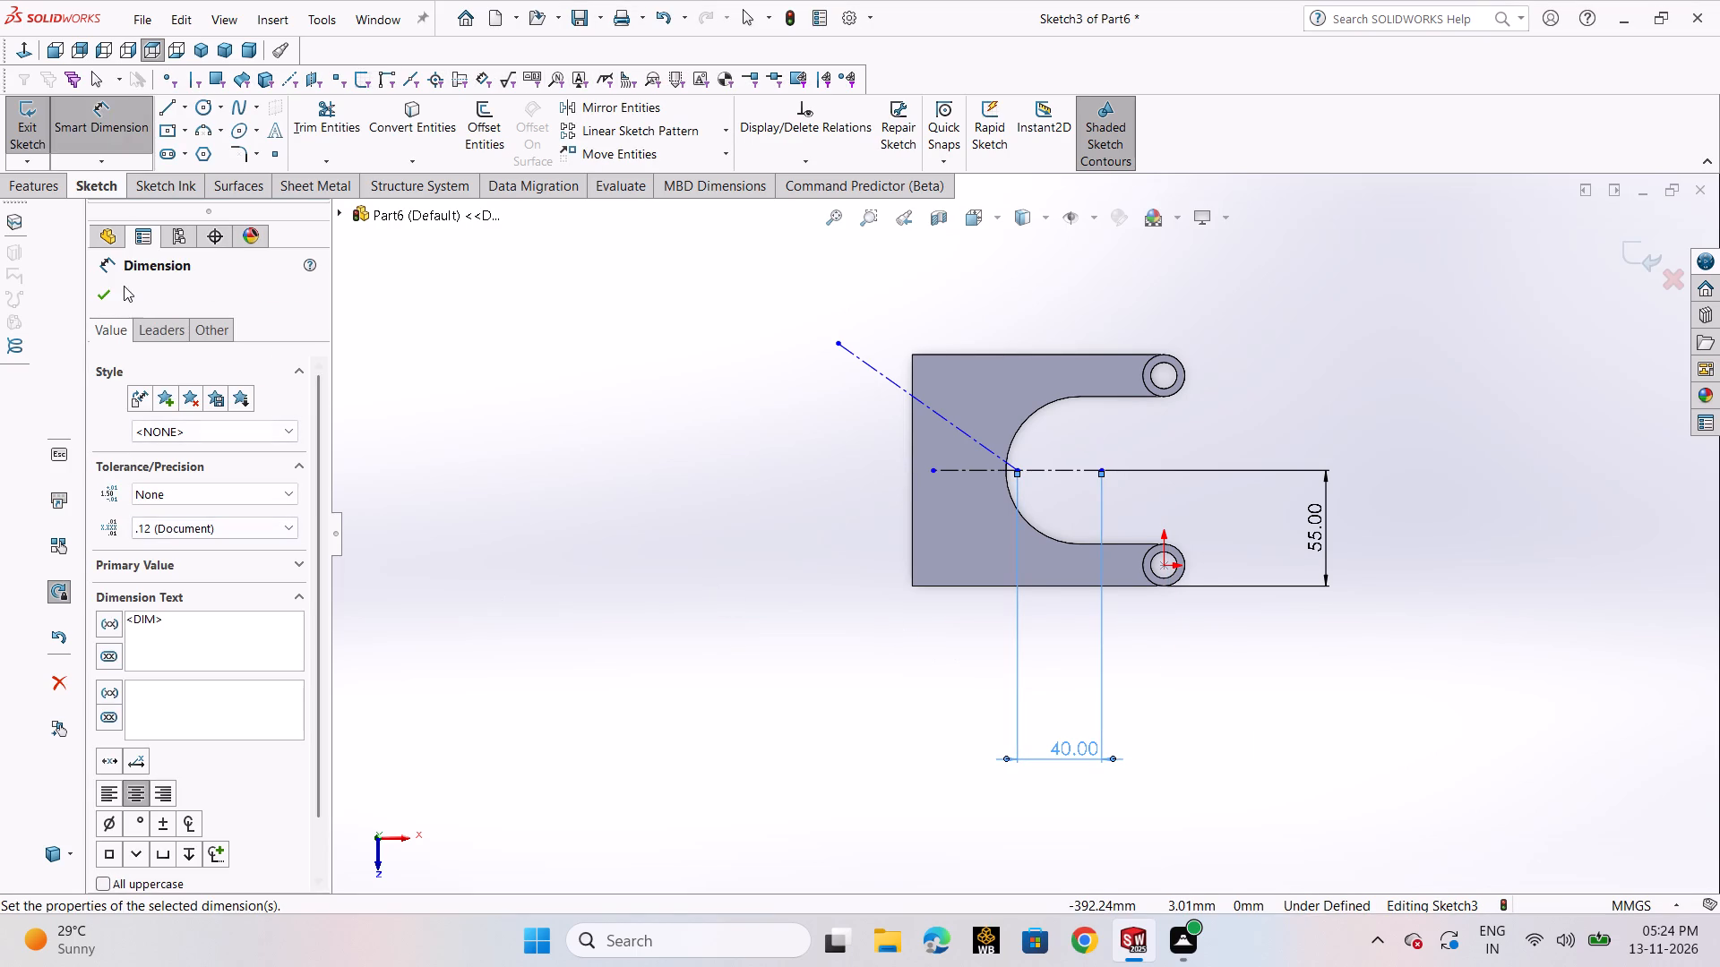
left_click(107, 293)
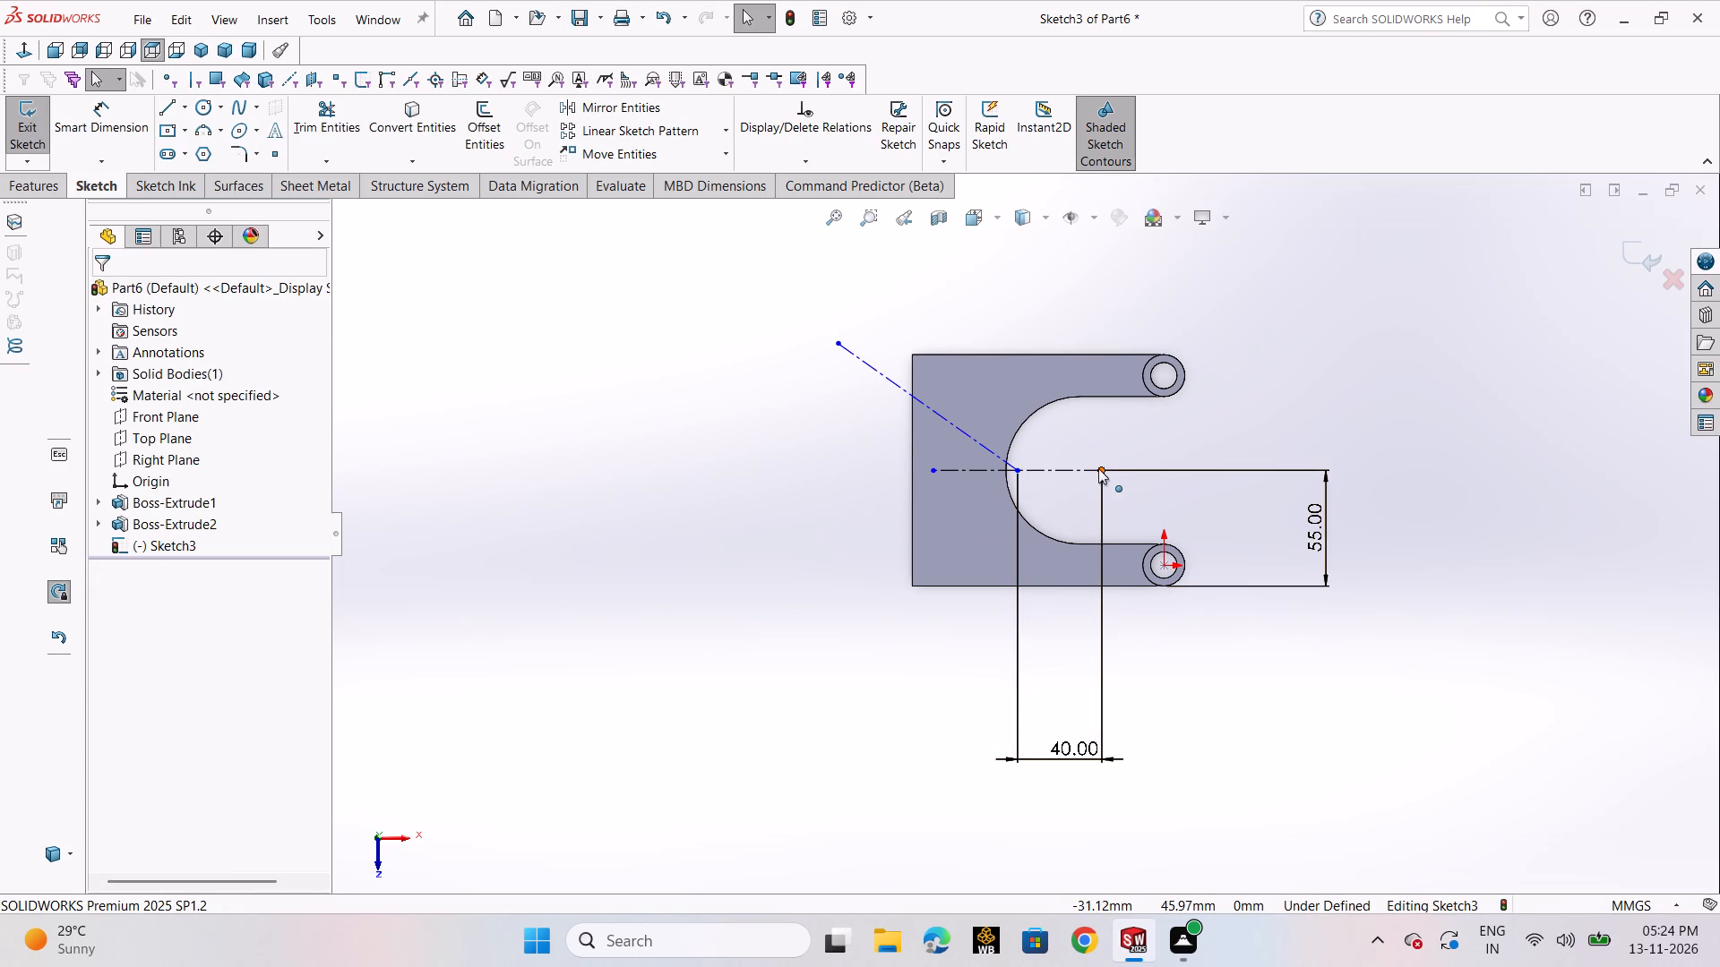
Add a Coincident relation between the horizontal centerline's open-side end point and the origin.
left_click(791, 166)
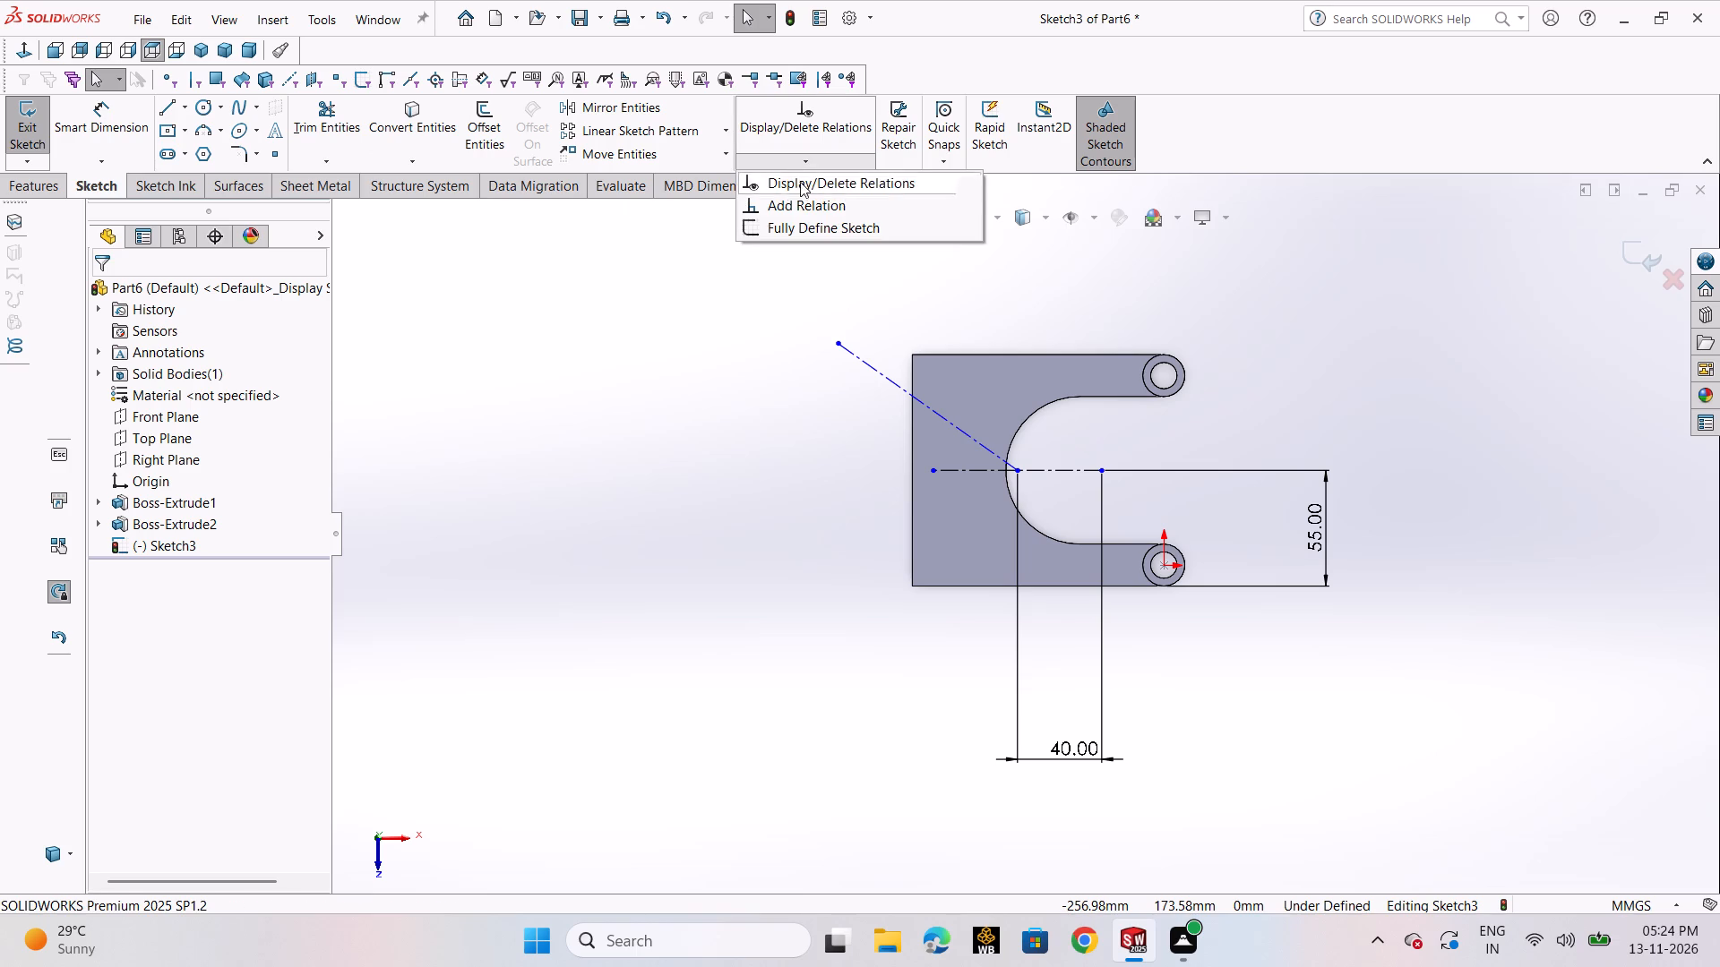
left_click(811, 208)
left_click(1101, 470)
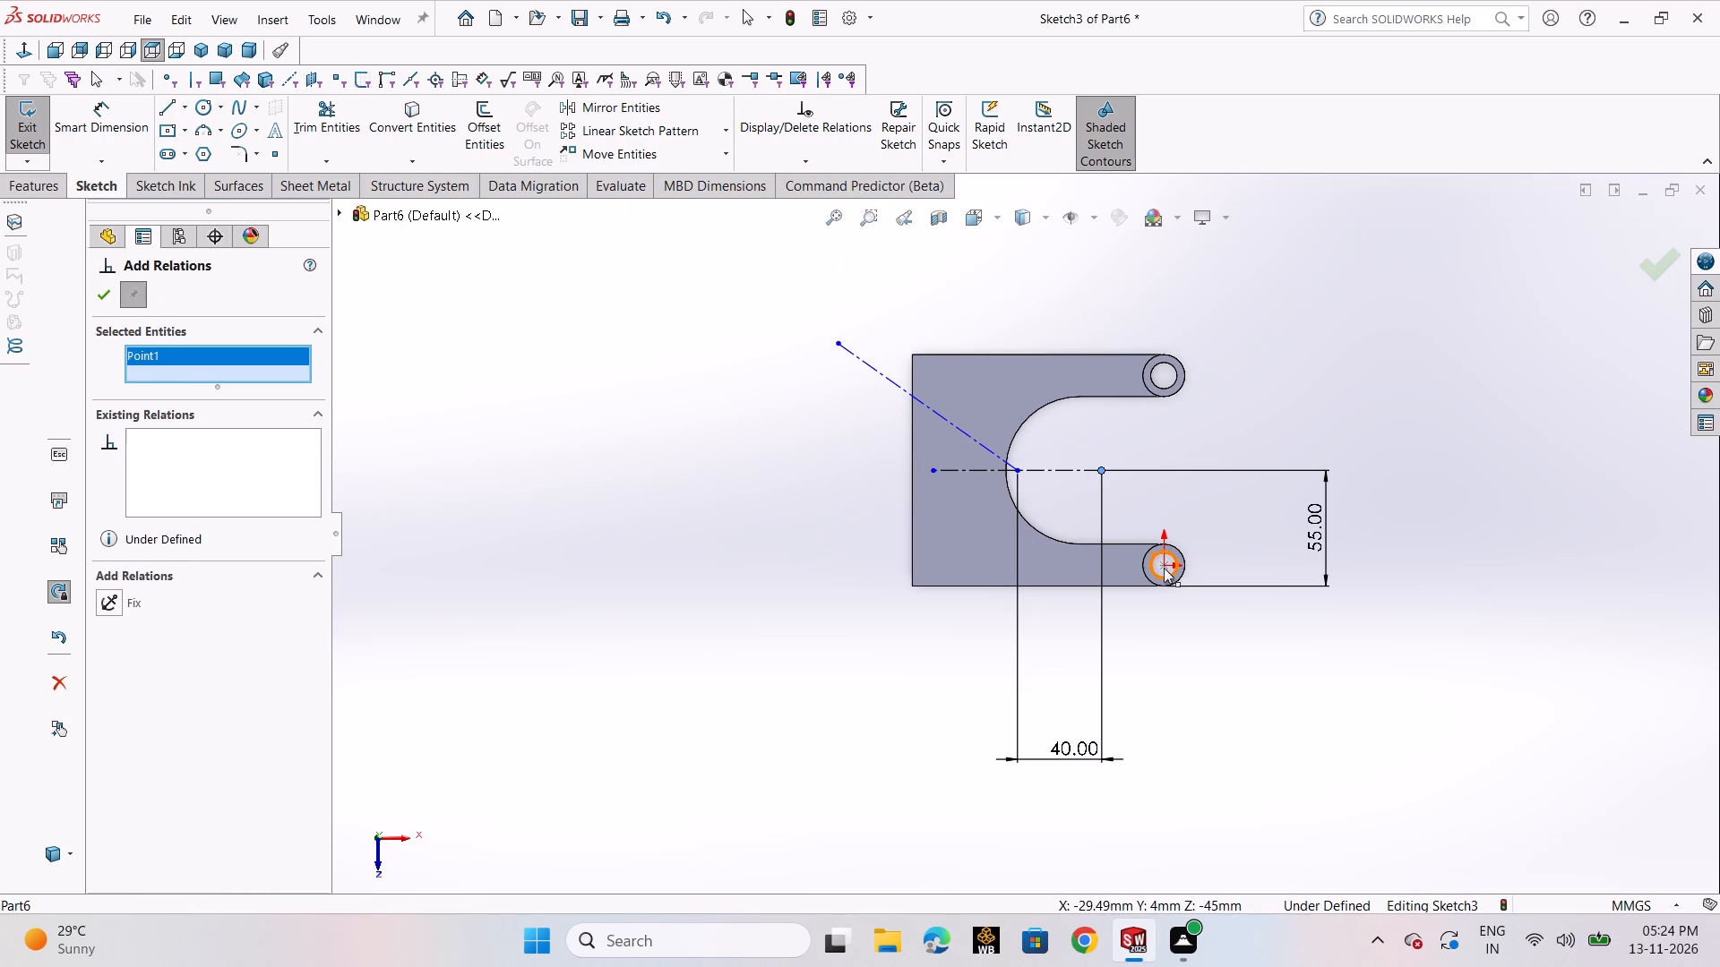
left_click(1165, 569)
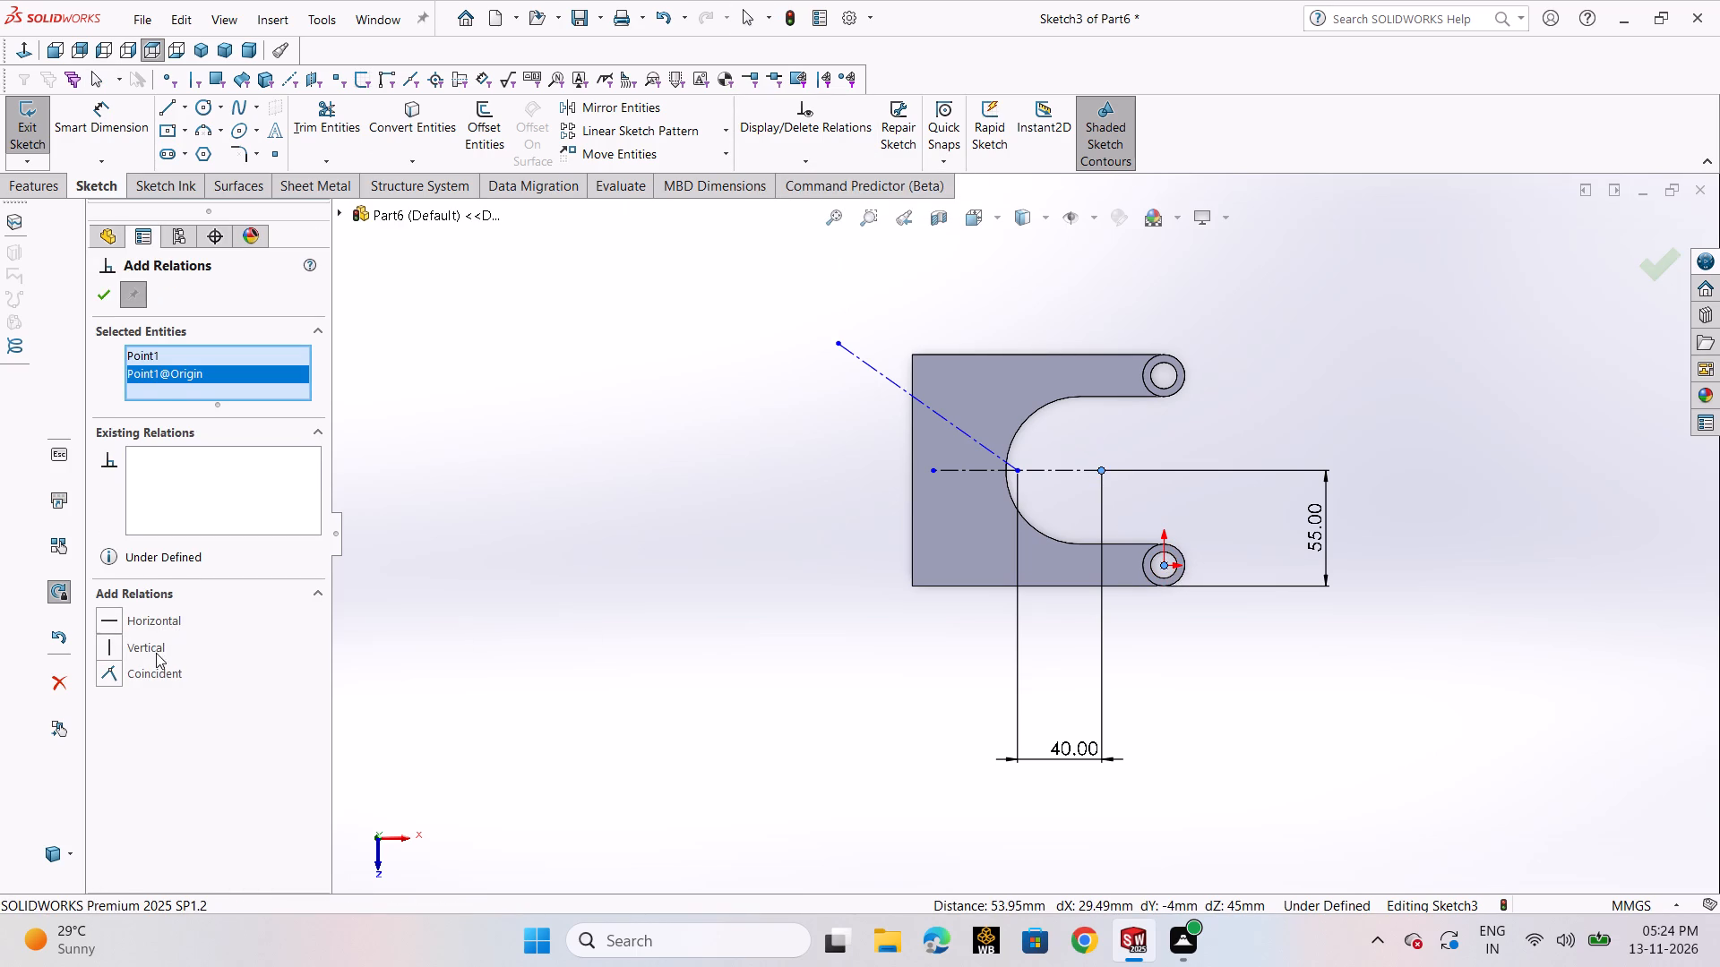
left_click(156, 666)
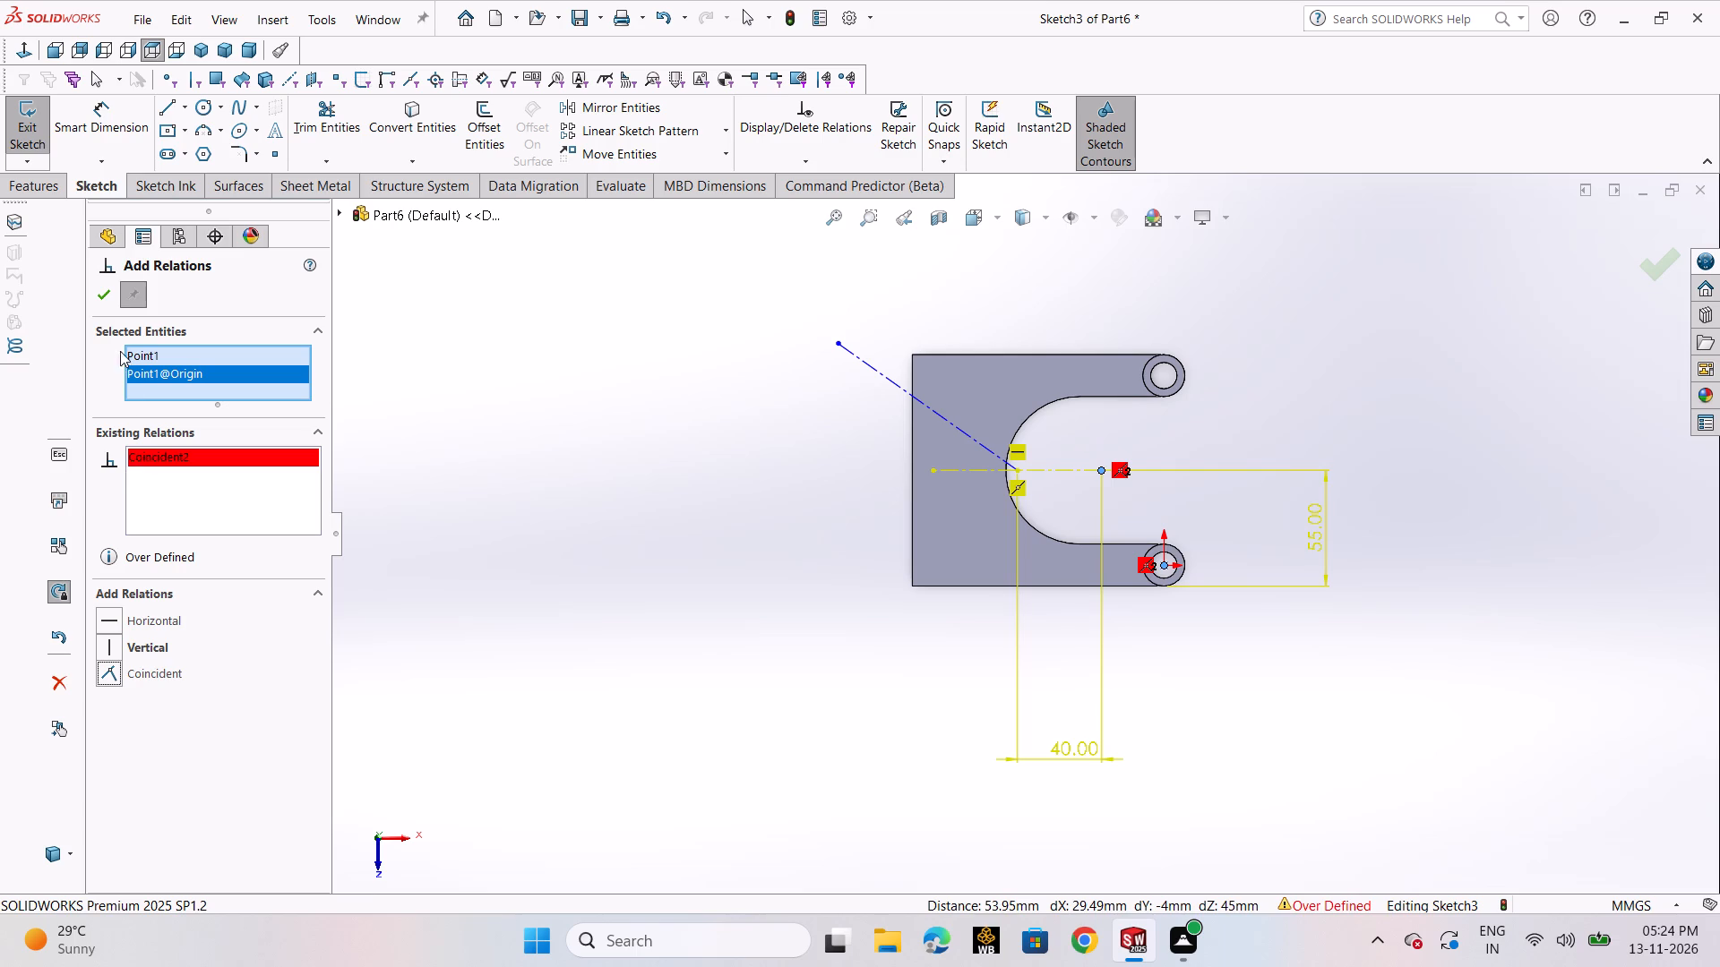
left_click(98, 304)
Delete the relation tying the inclined centerline's start point to the horizontal centerline, and the horizontal centerline's Horizontal relation.
left_click(1022, 486)
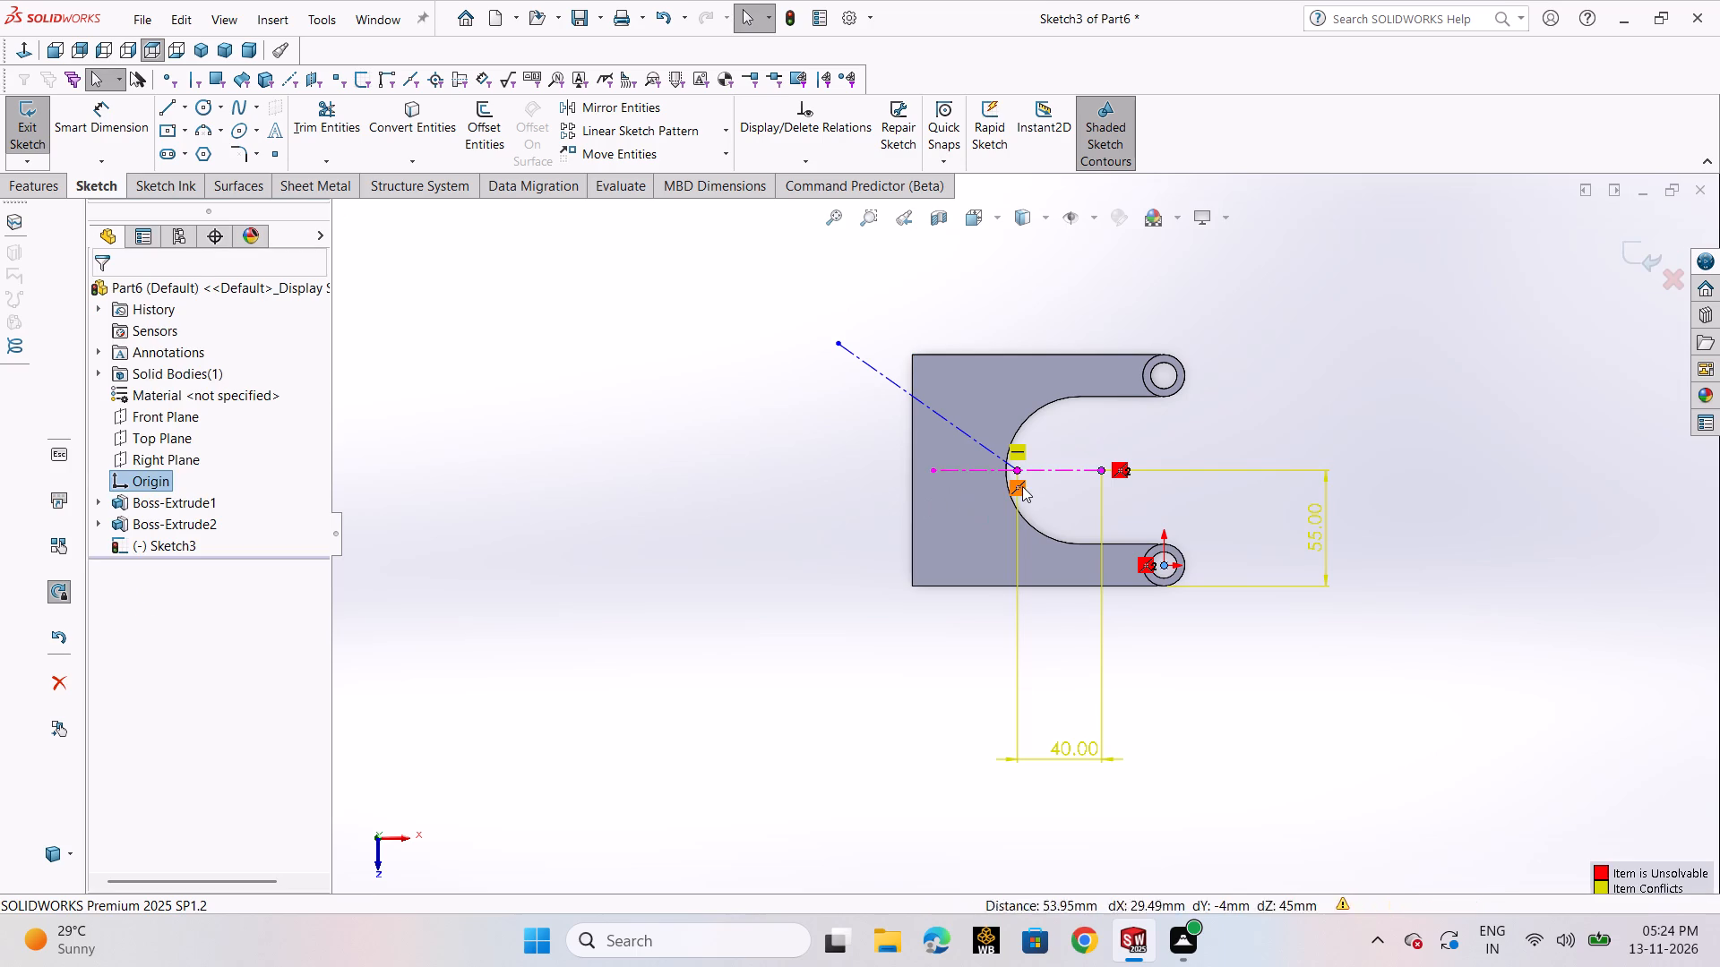
key("Delete")
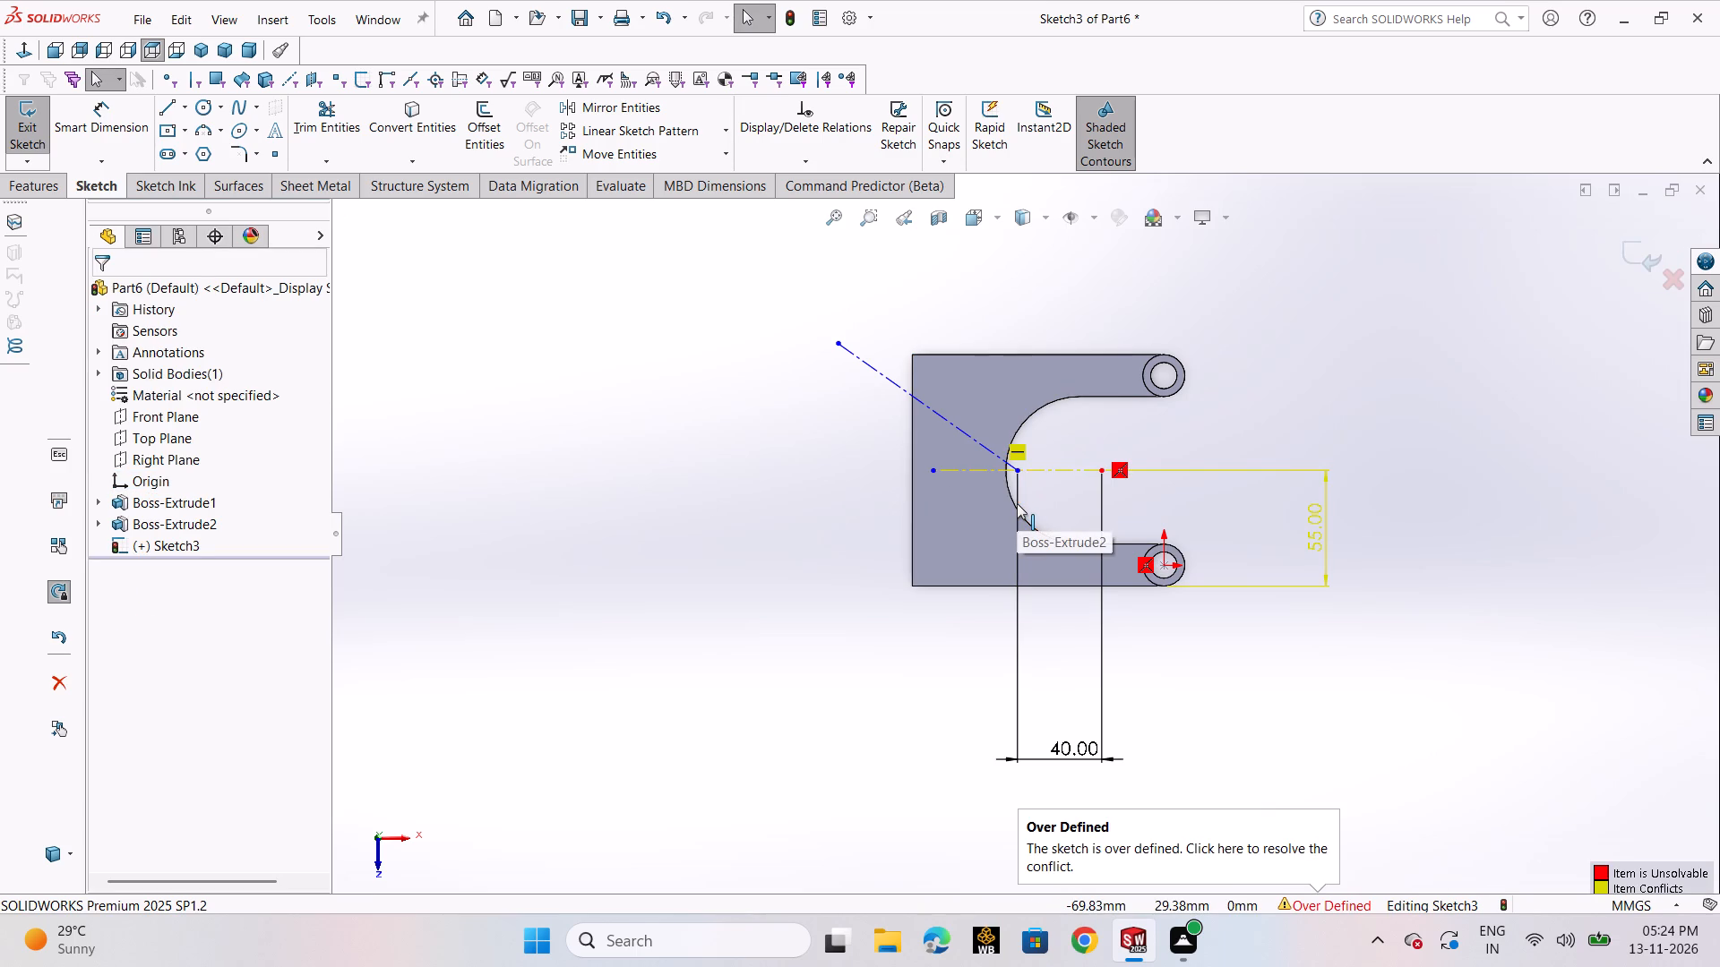
left_click(1021, 446)
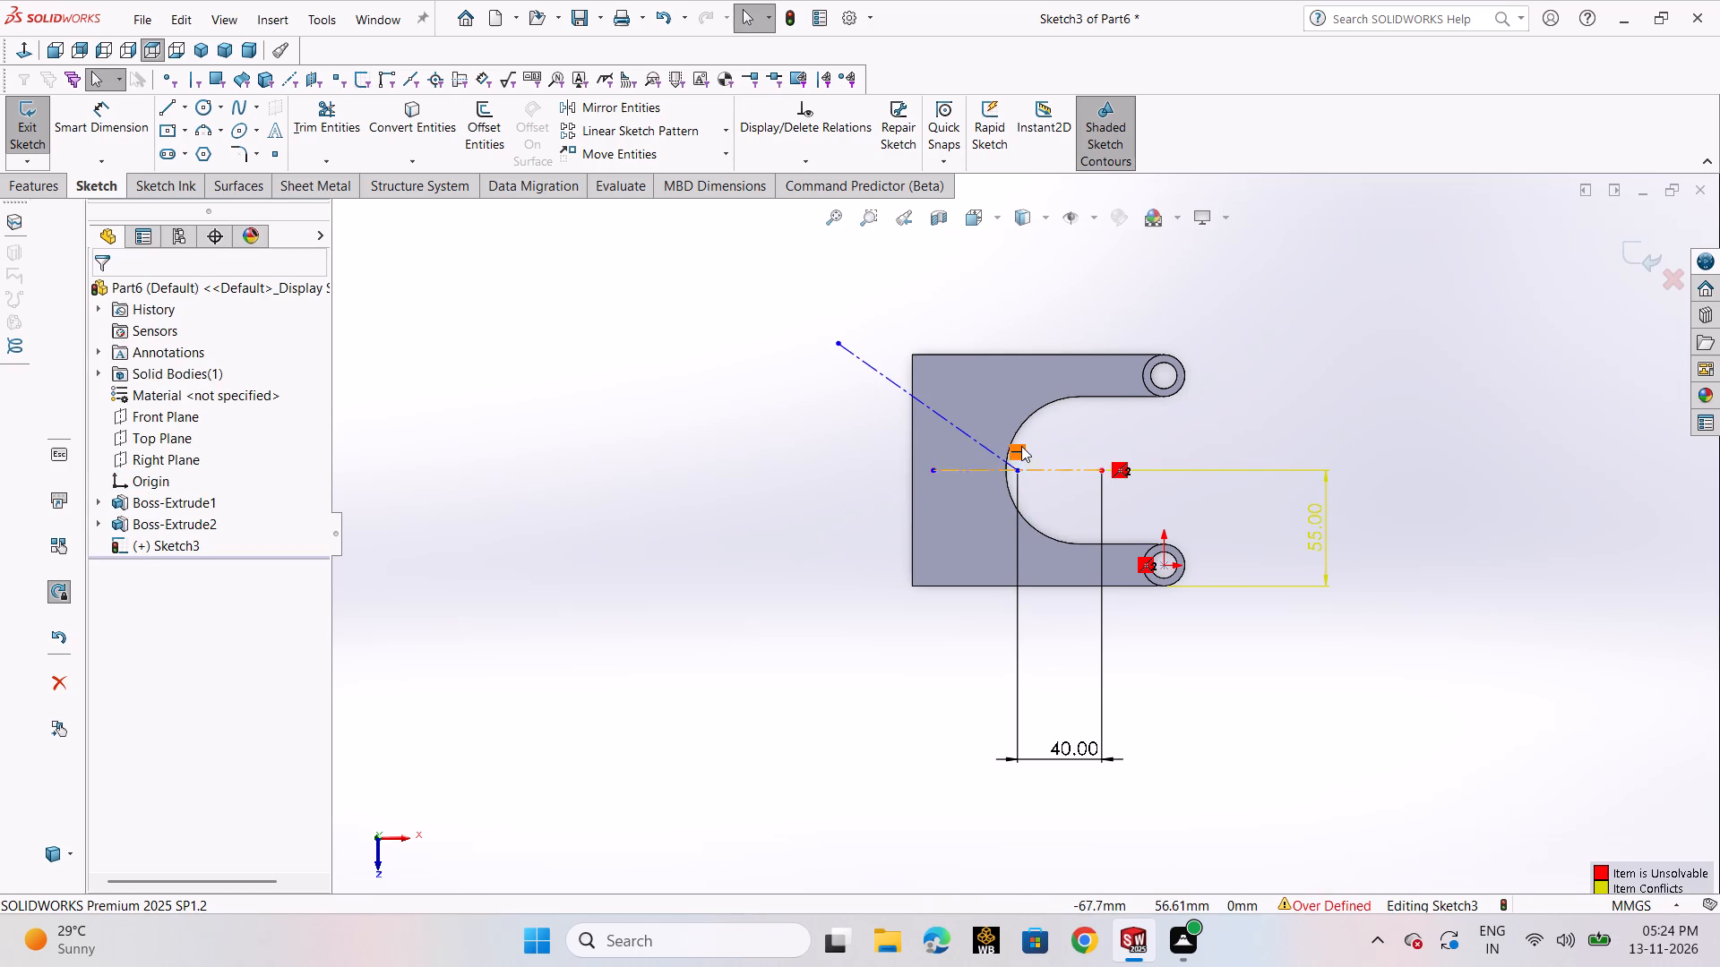
key("Delete")
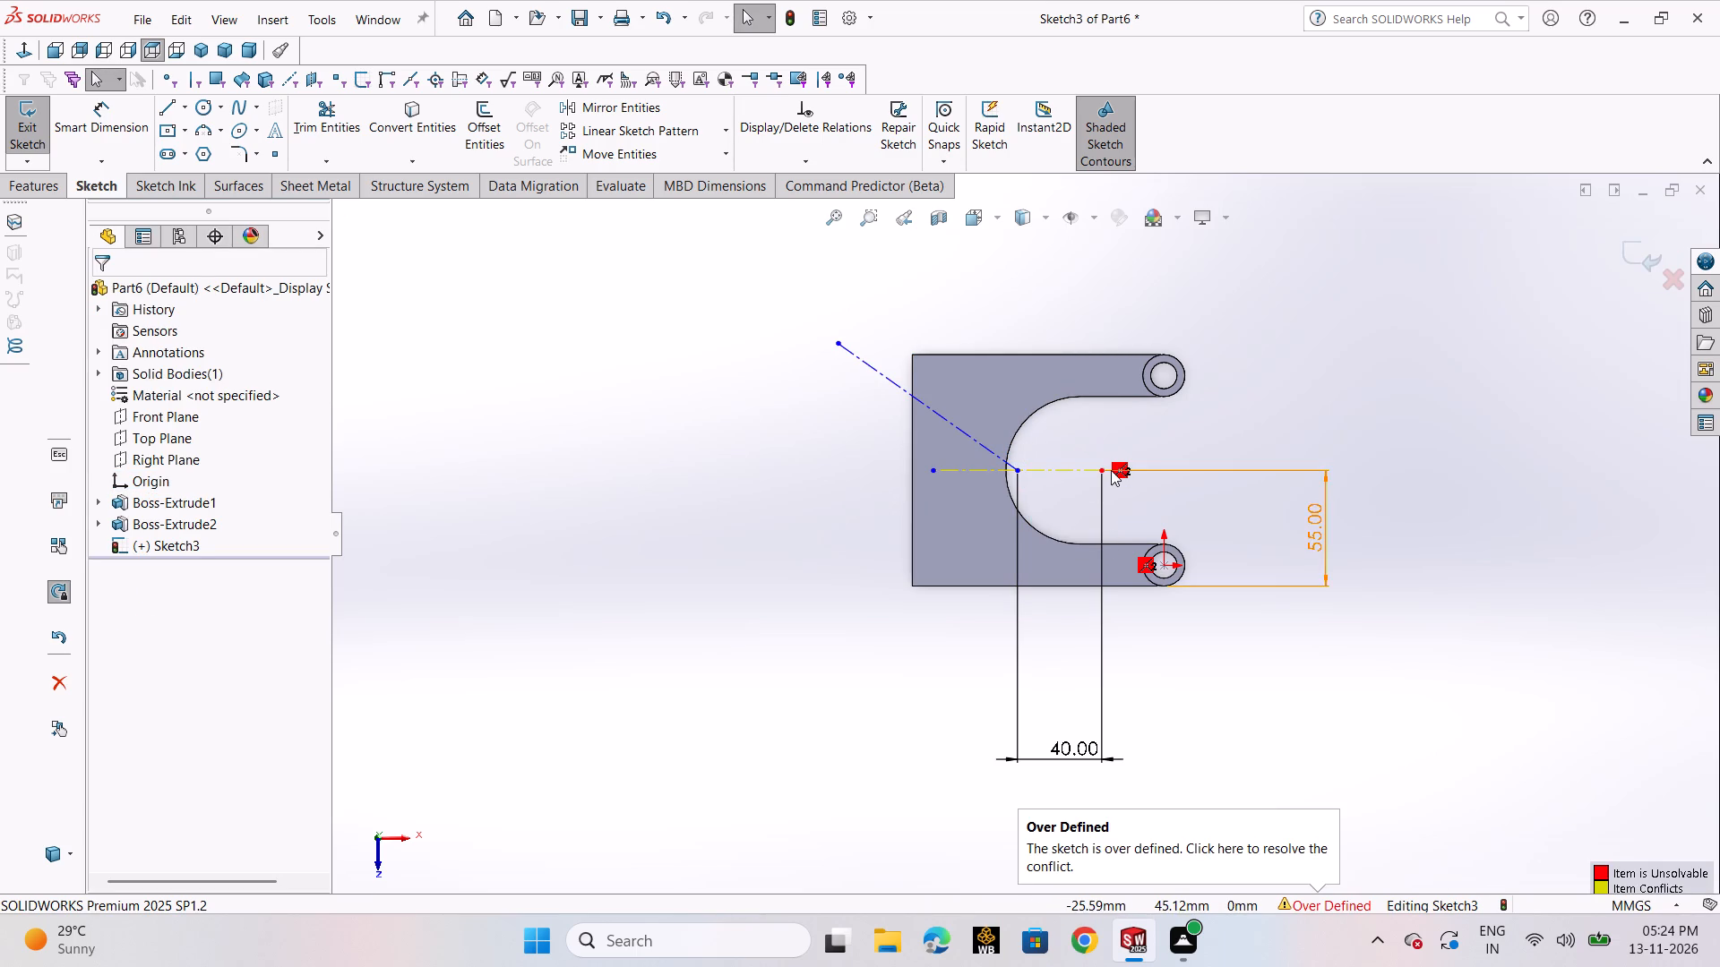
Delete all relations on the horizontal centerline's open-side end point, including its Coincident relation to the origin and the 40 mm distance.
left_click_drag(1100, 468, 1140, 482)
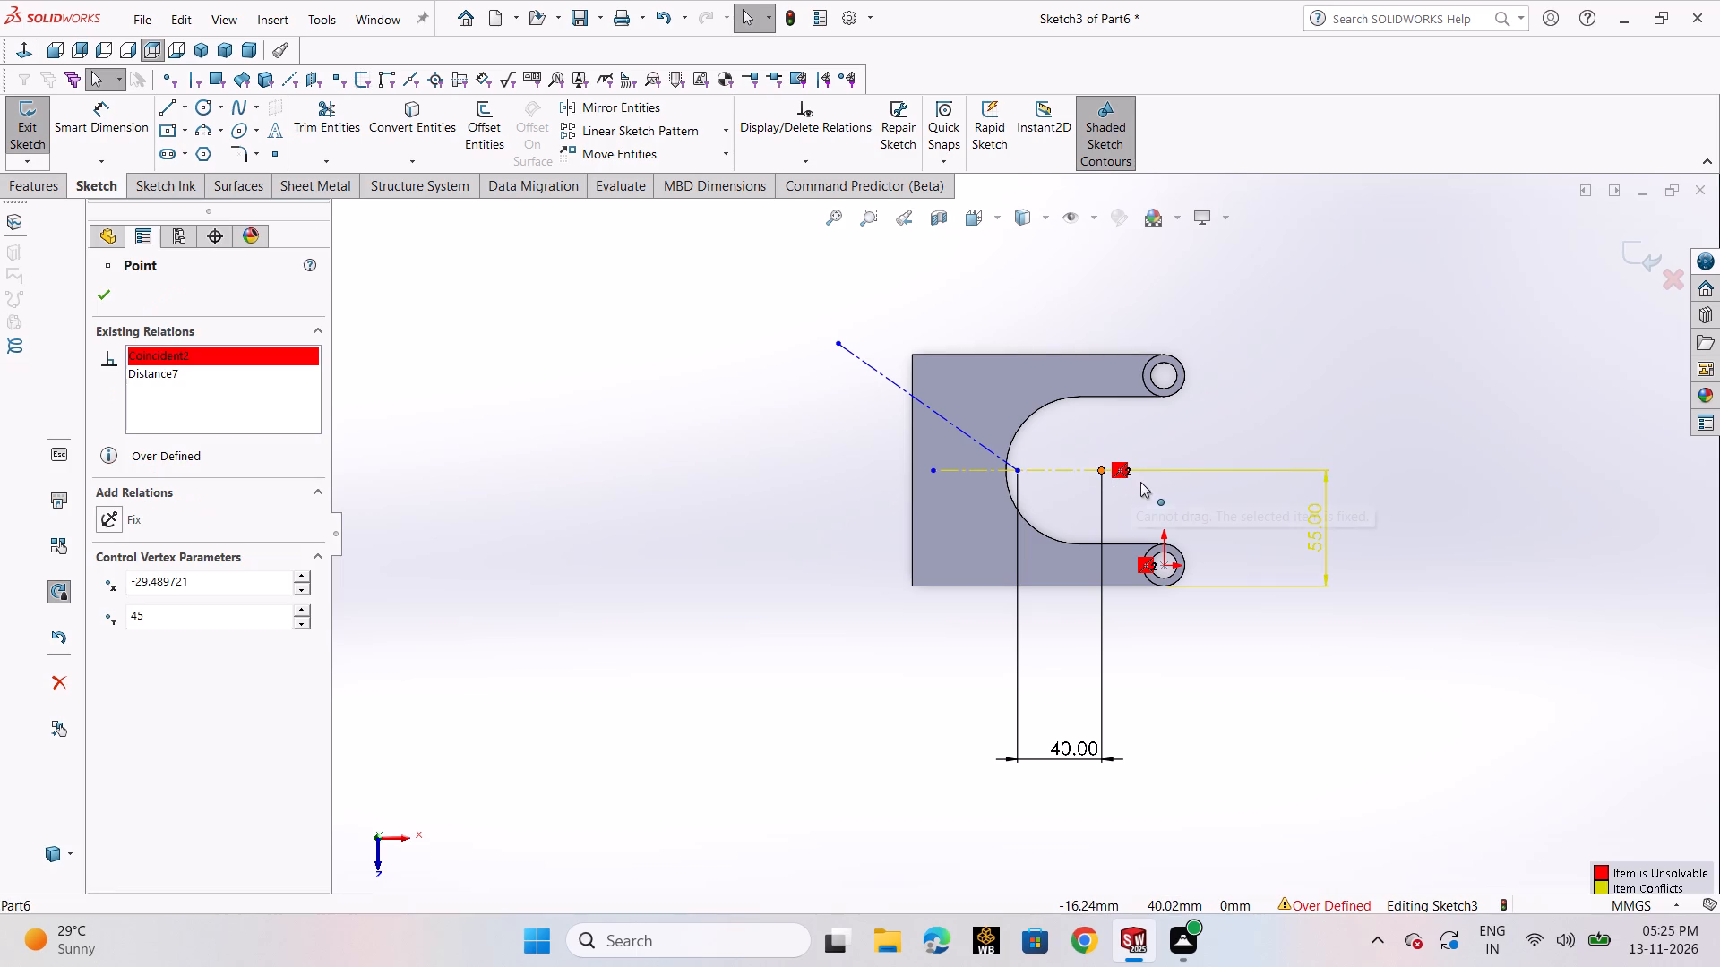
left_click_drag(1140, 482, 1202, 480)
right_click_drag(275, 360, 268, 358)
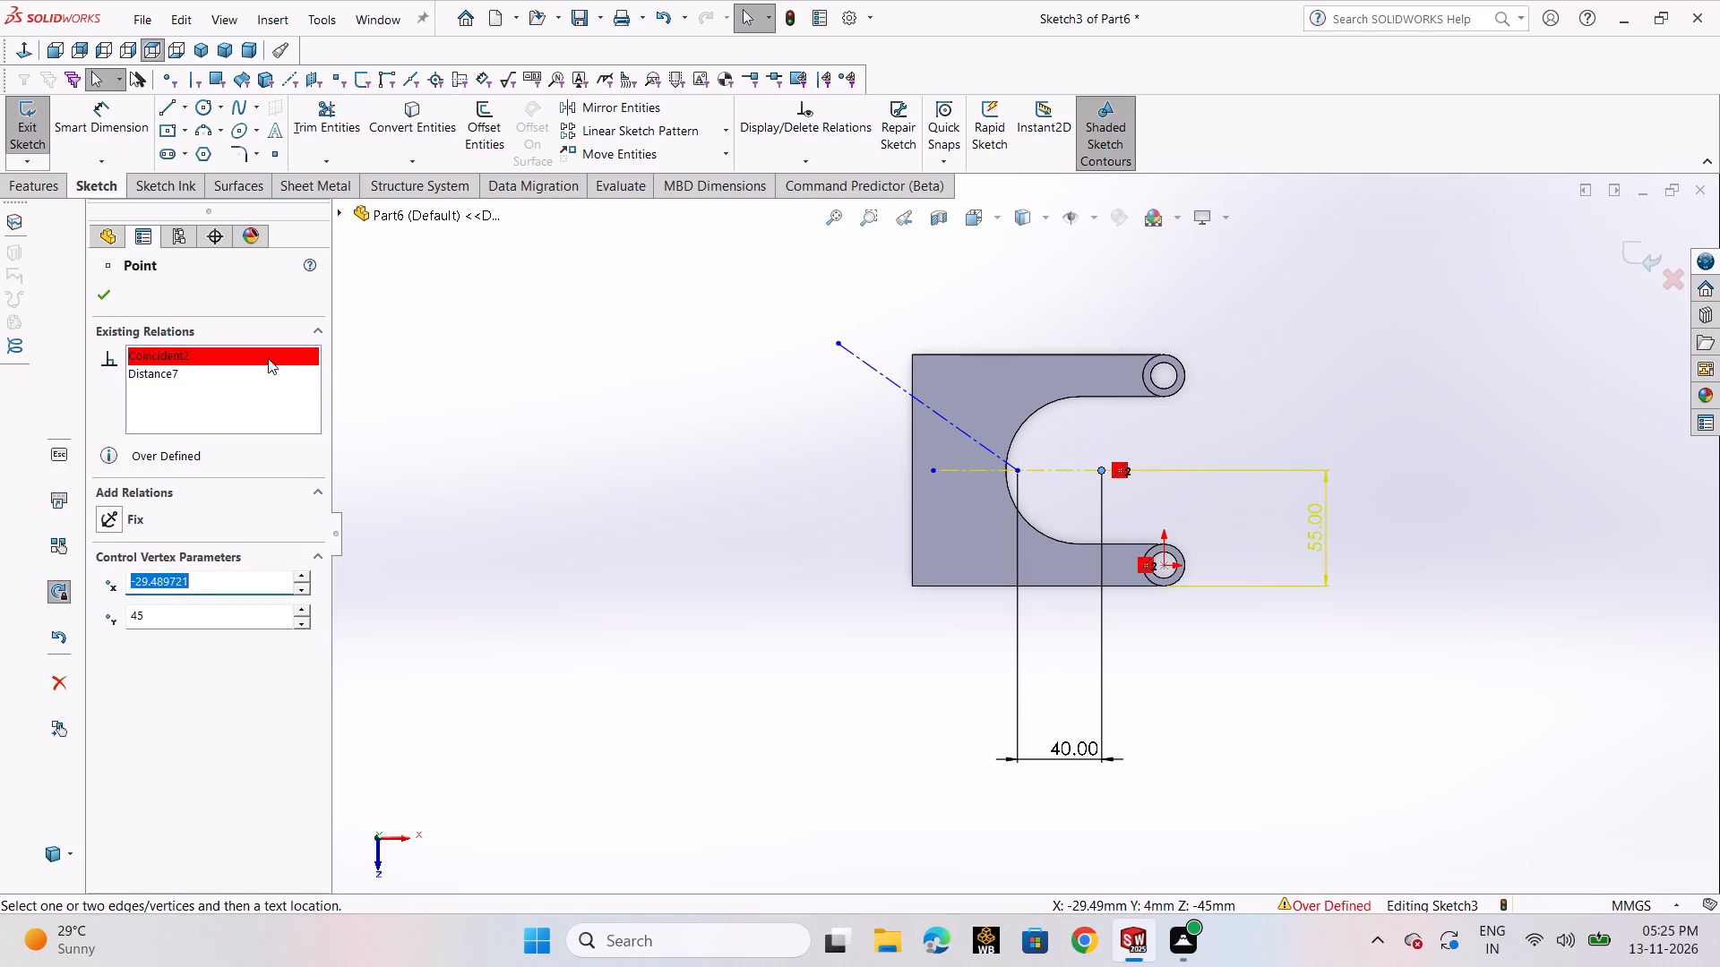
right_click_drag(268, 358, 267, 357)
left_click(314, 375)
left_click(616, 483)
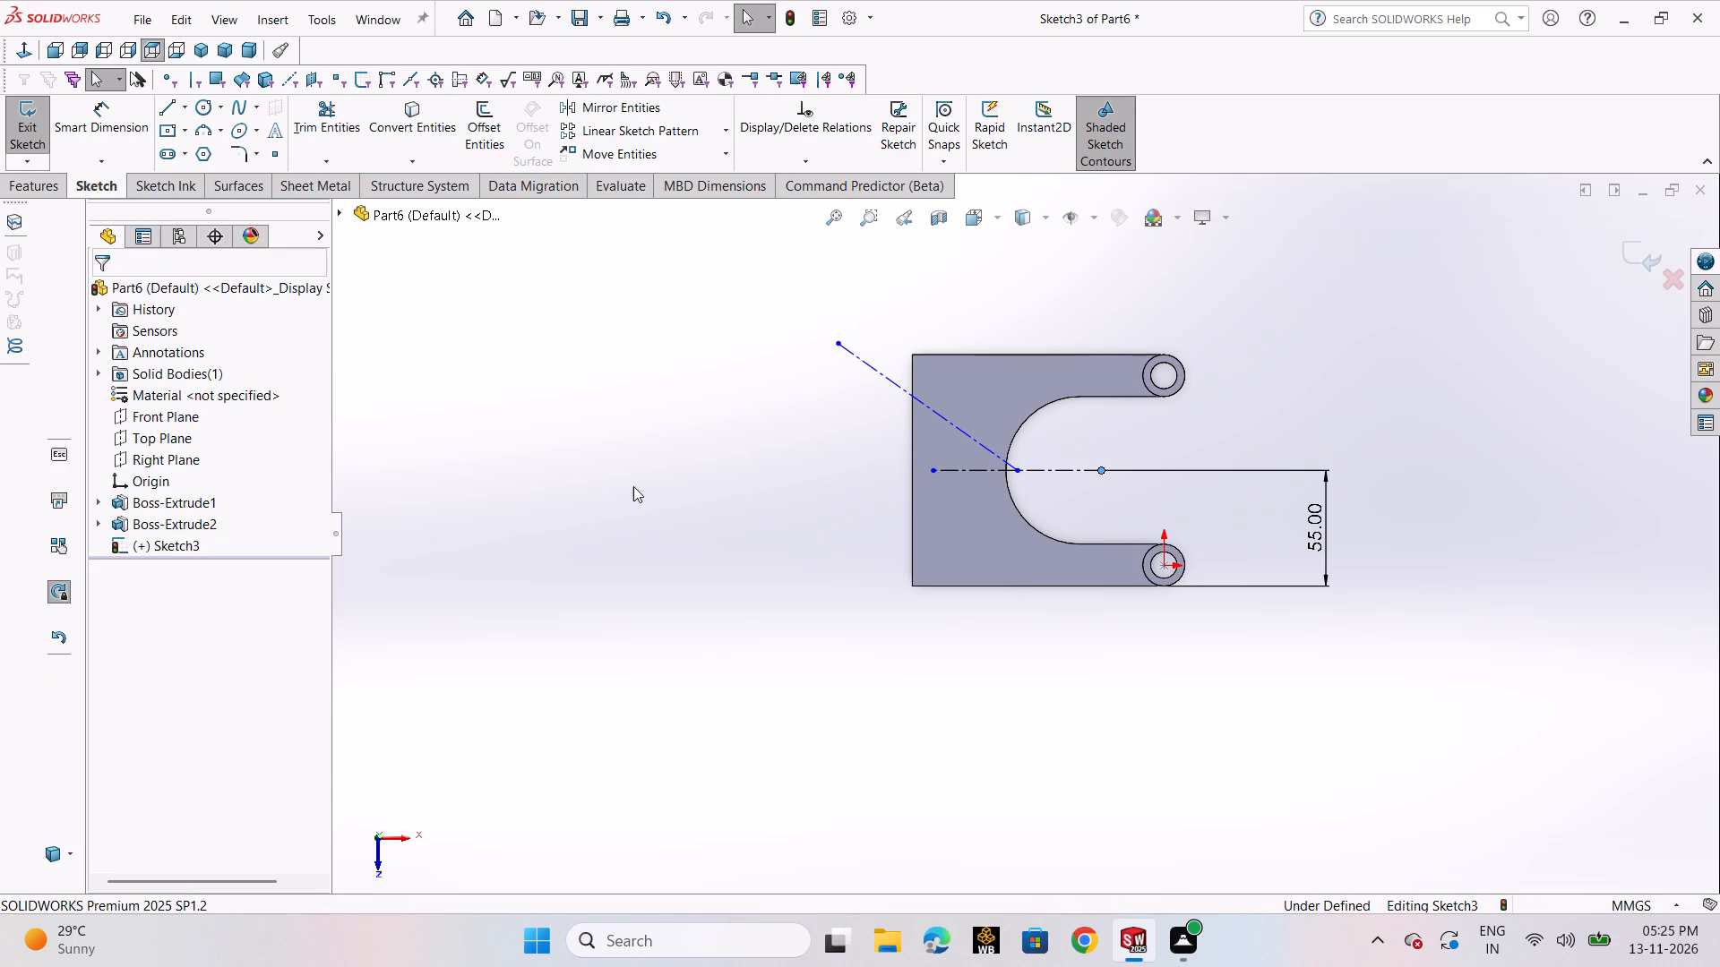
Move the horizontal centerline's open-side end point in line with the origin and add a Vertical relation between the two points.
left_click_drag(1101, 469, 1175, 473)
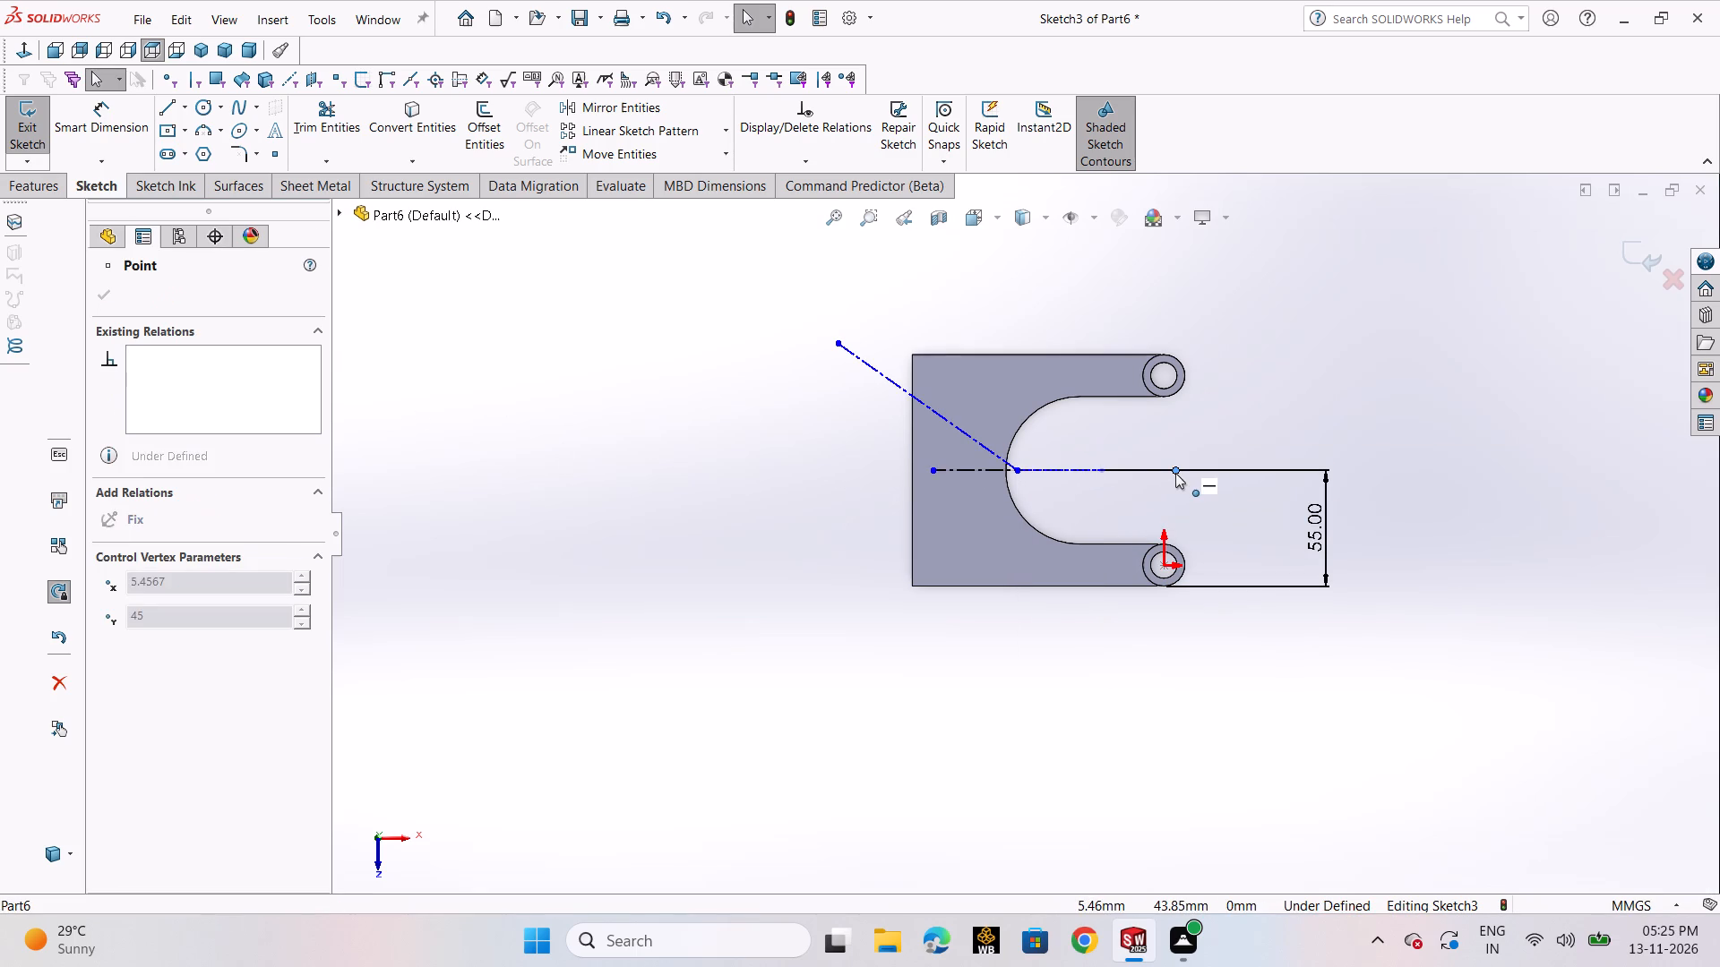
left_click_drag(1175, 473, 1167, 473)
left_click(1208, 533)
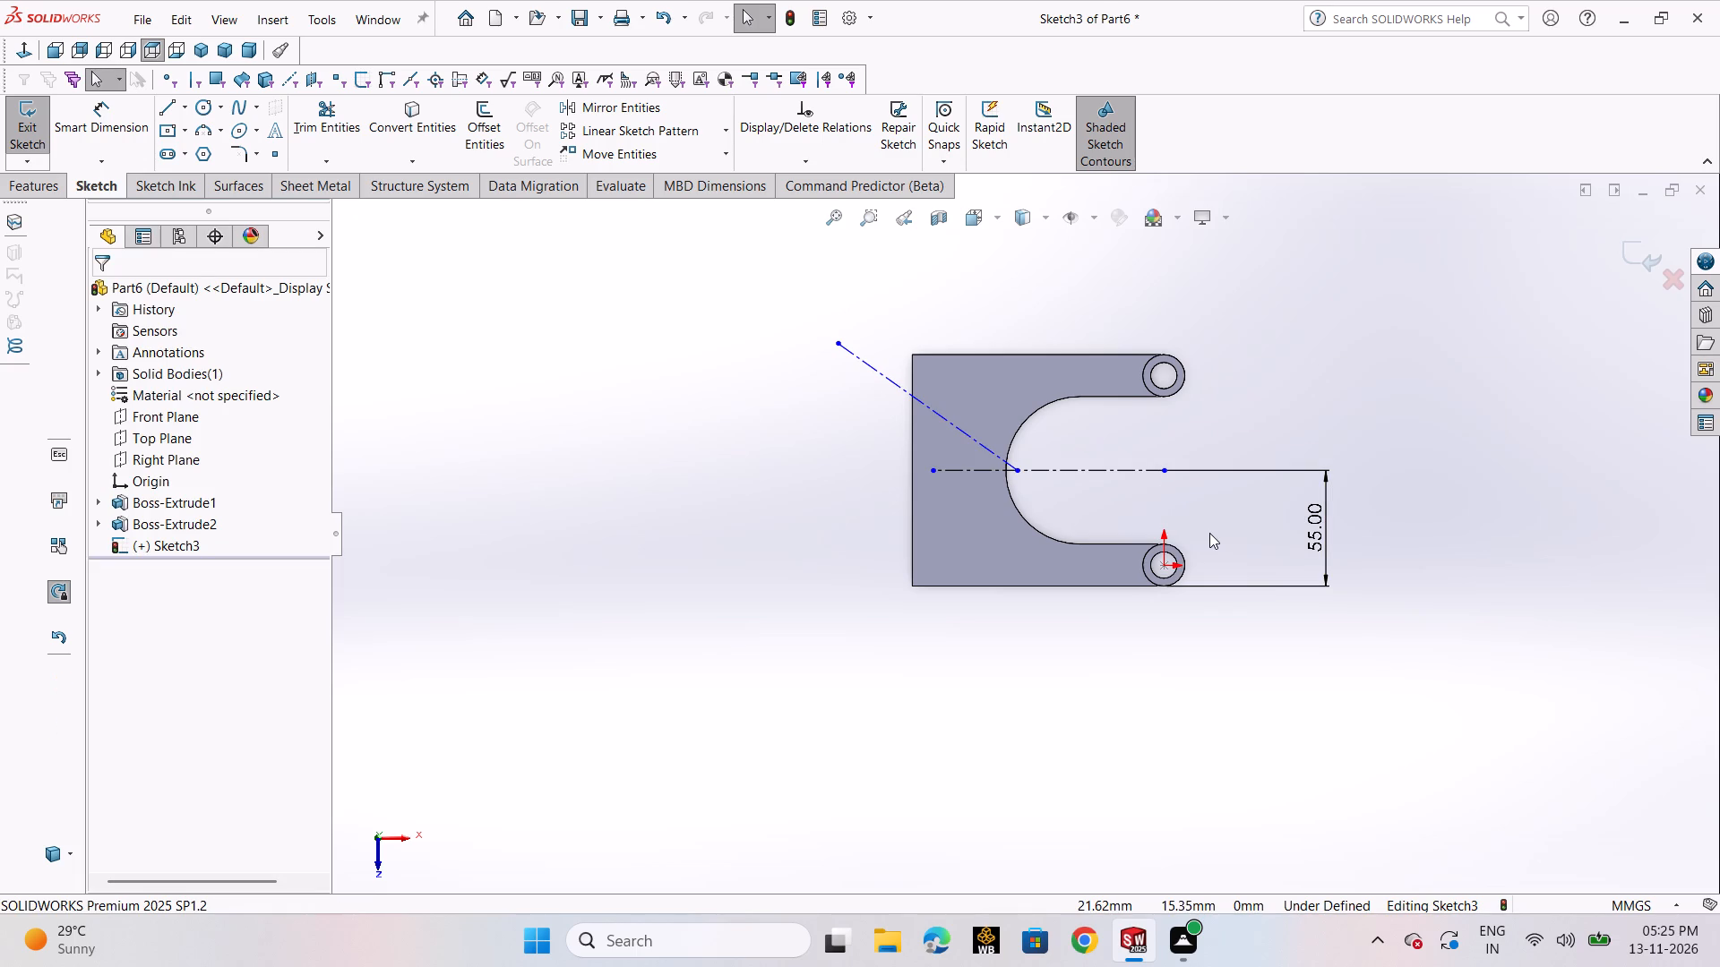
left_click(797, 161)
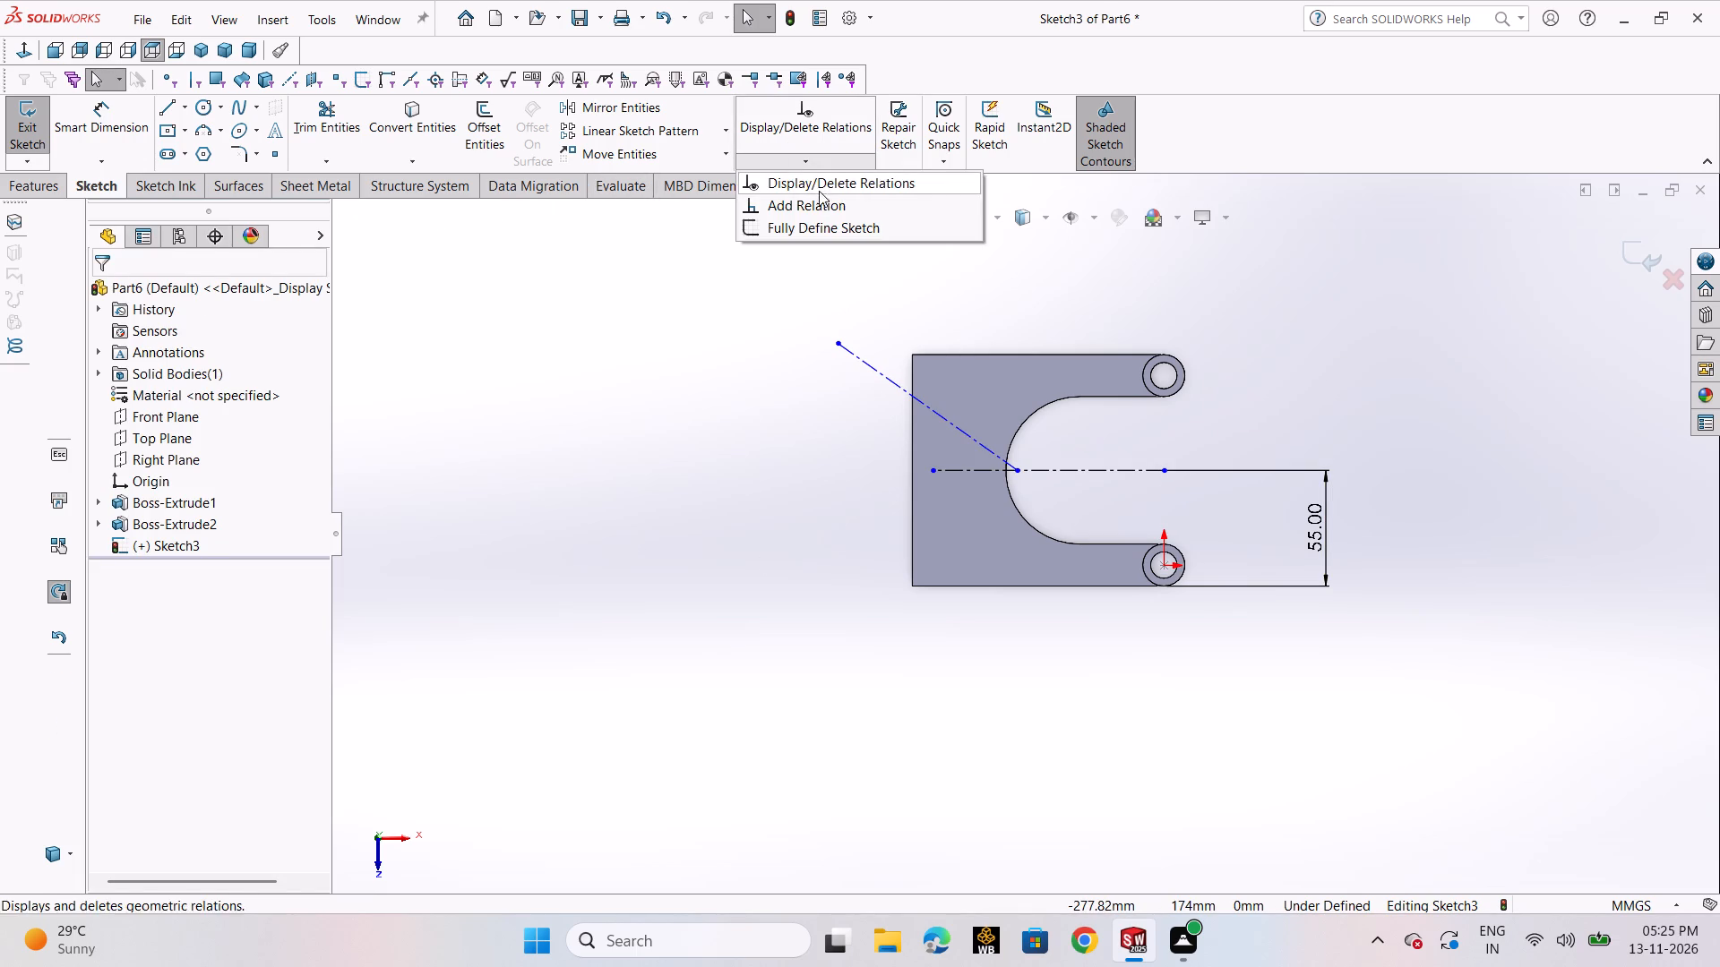
left_click(840, 213)
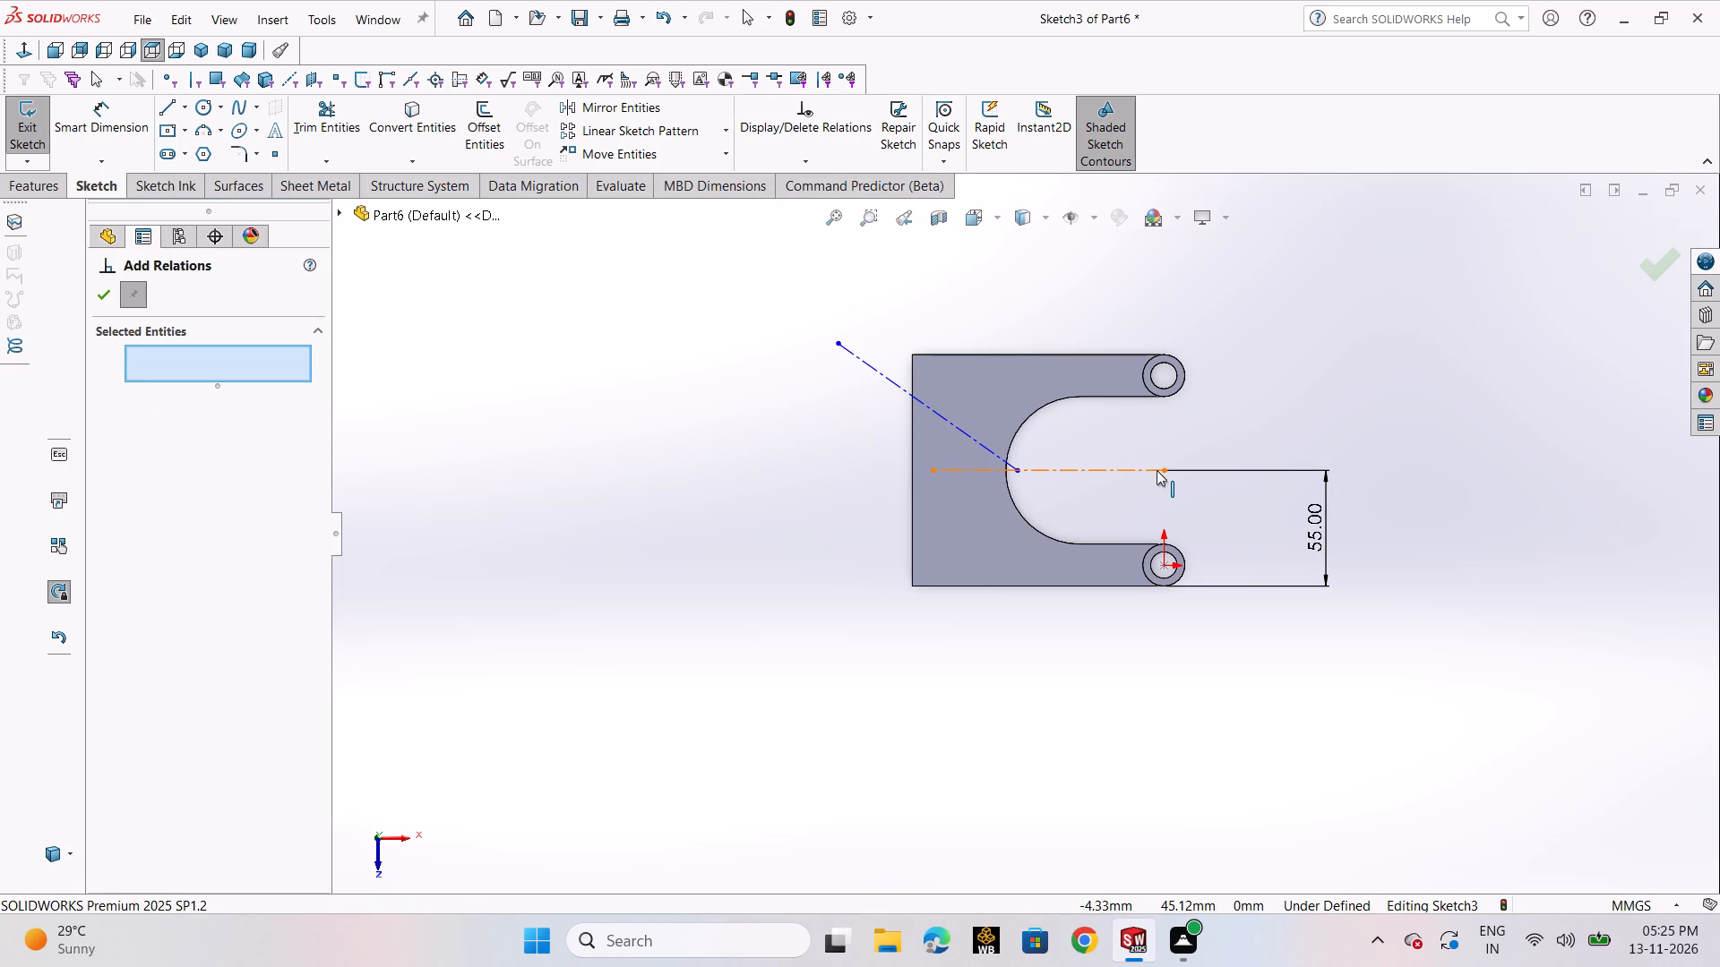
left_click(1165, 470)
left_click(1162, 565)
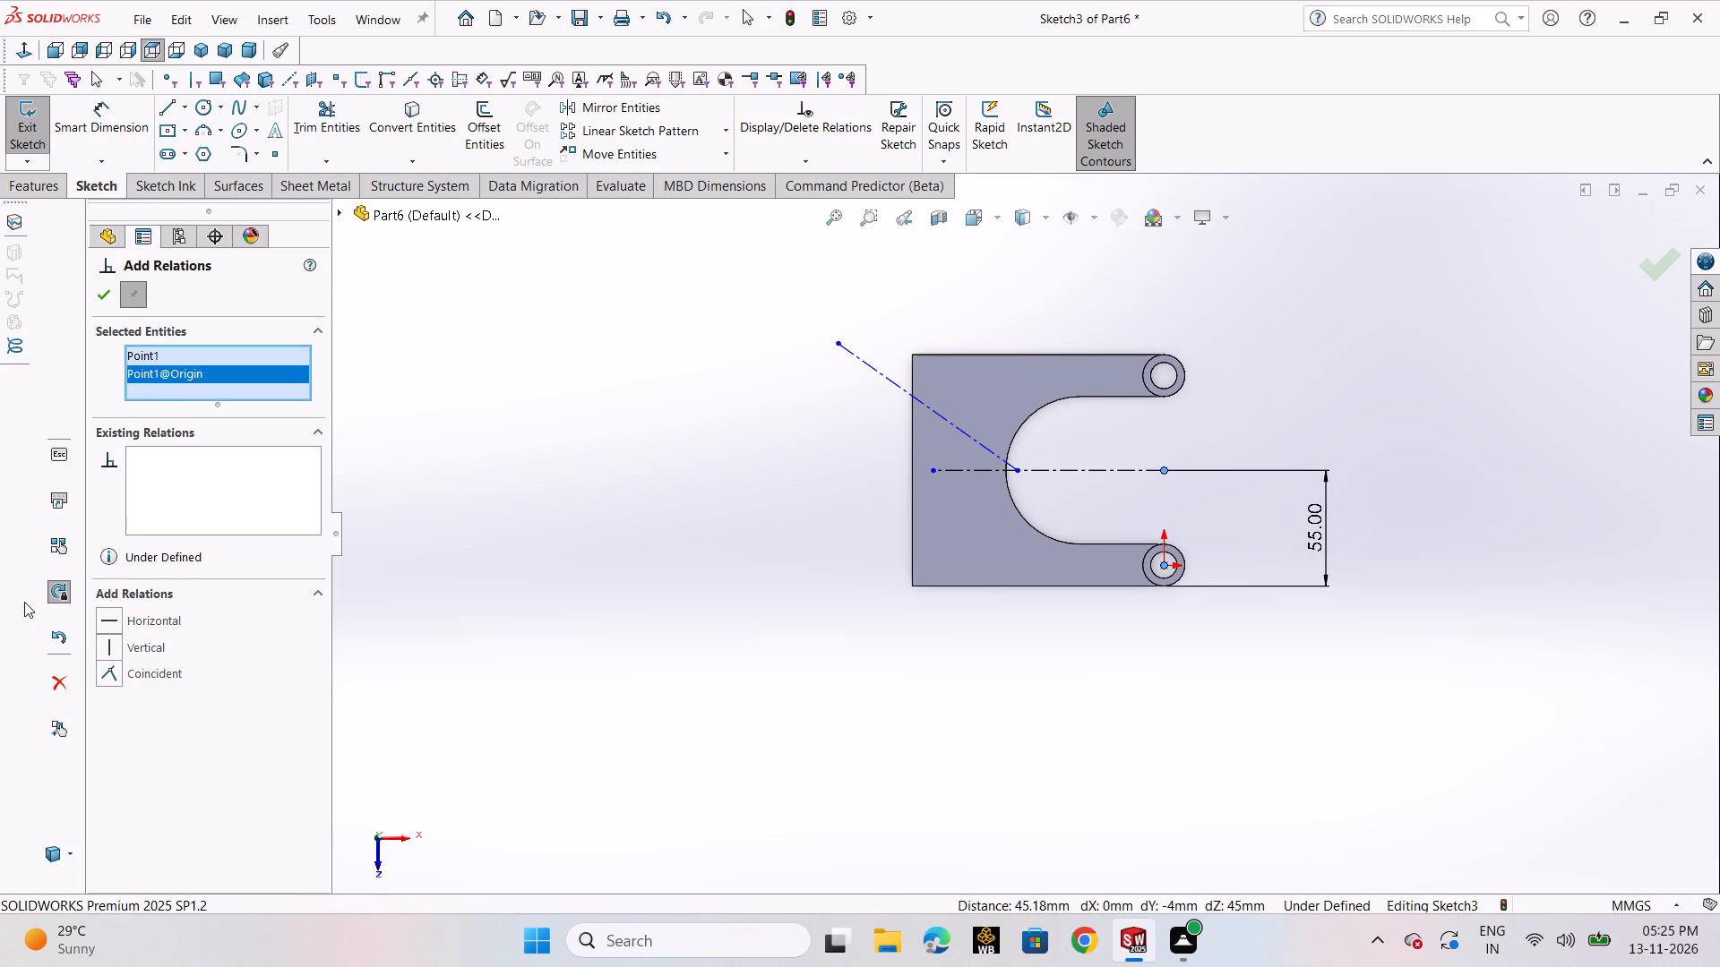
left_click(145, 646)
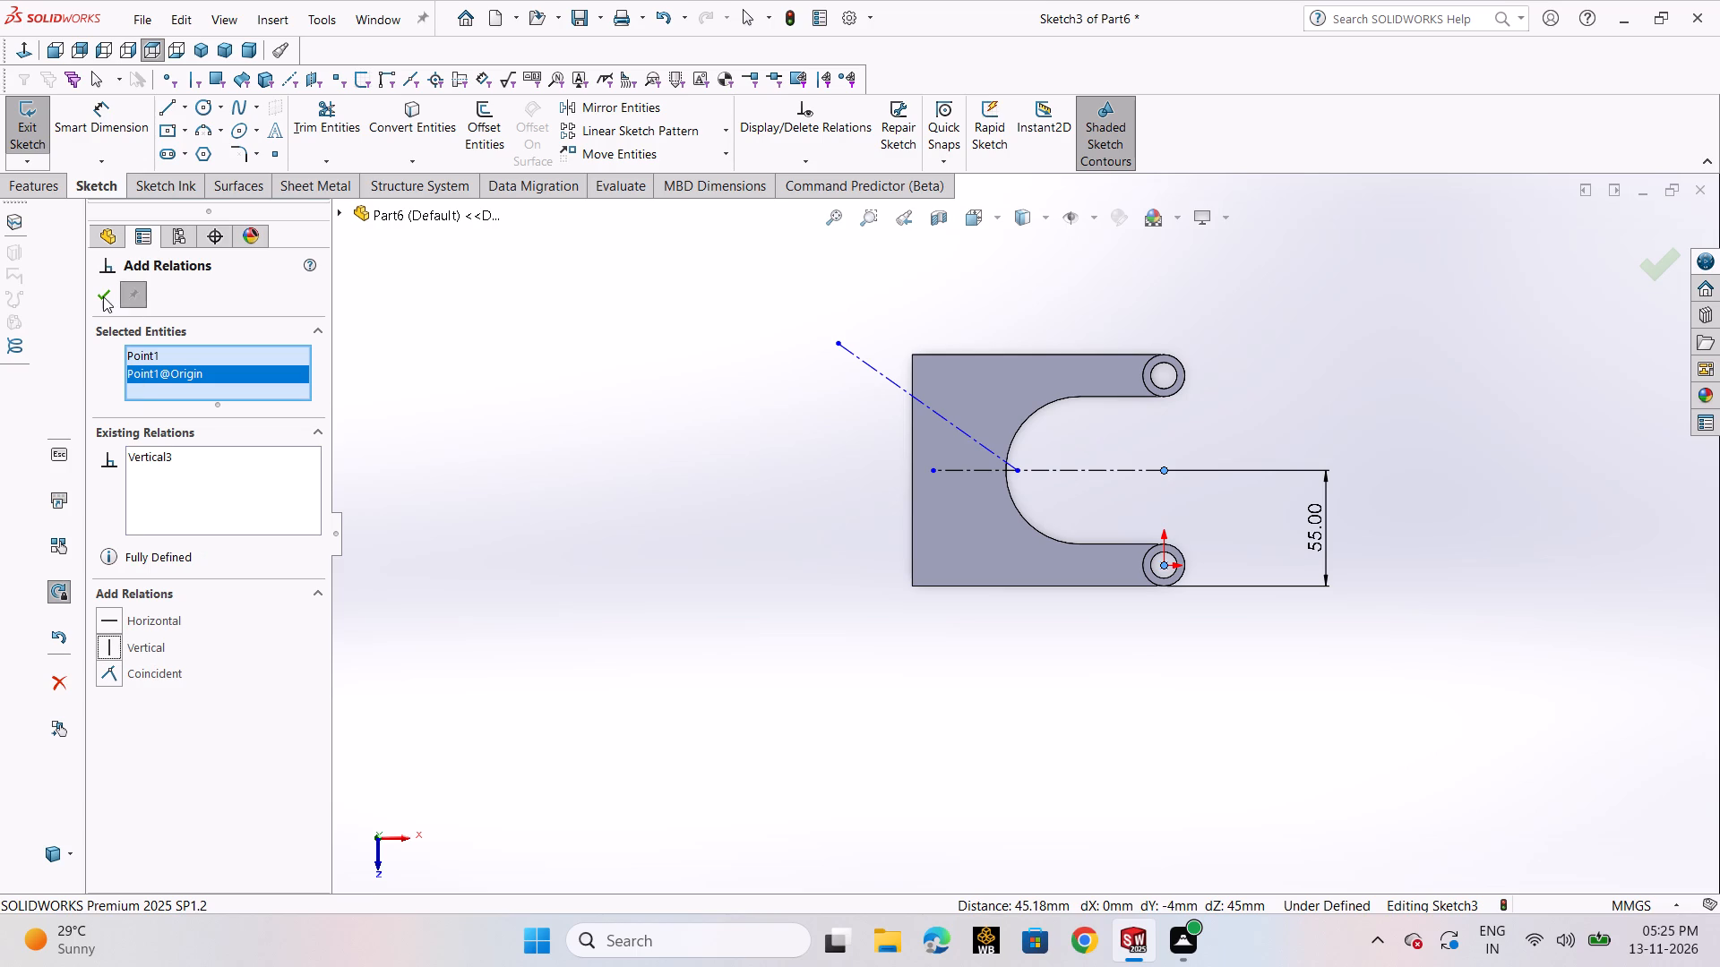
left_click(103, 296)
left_click(690, 515)
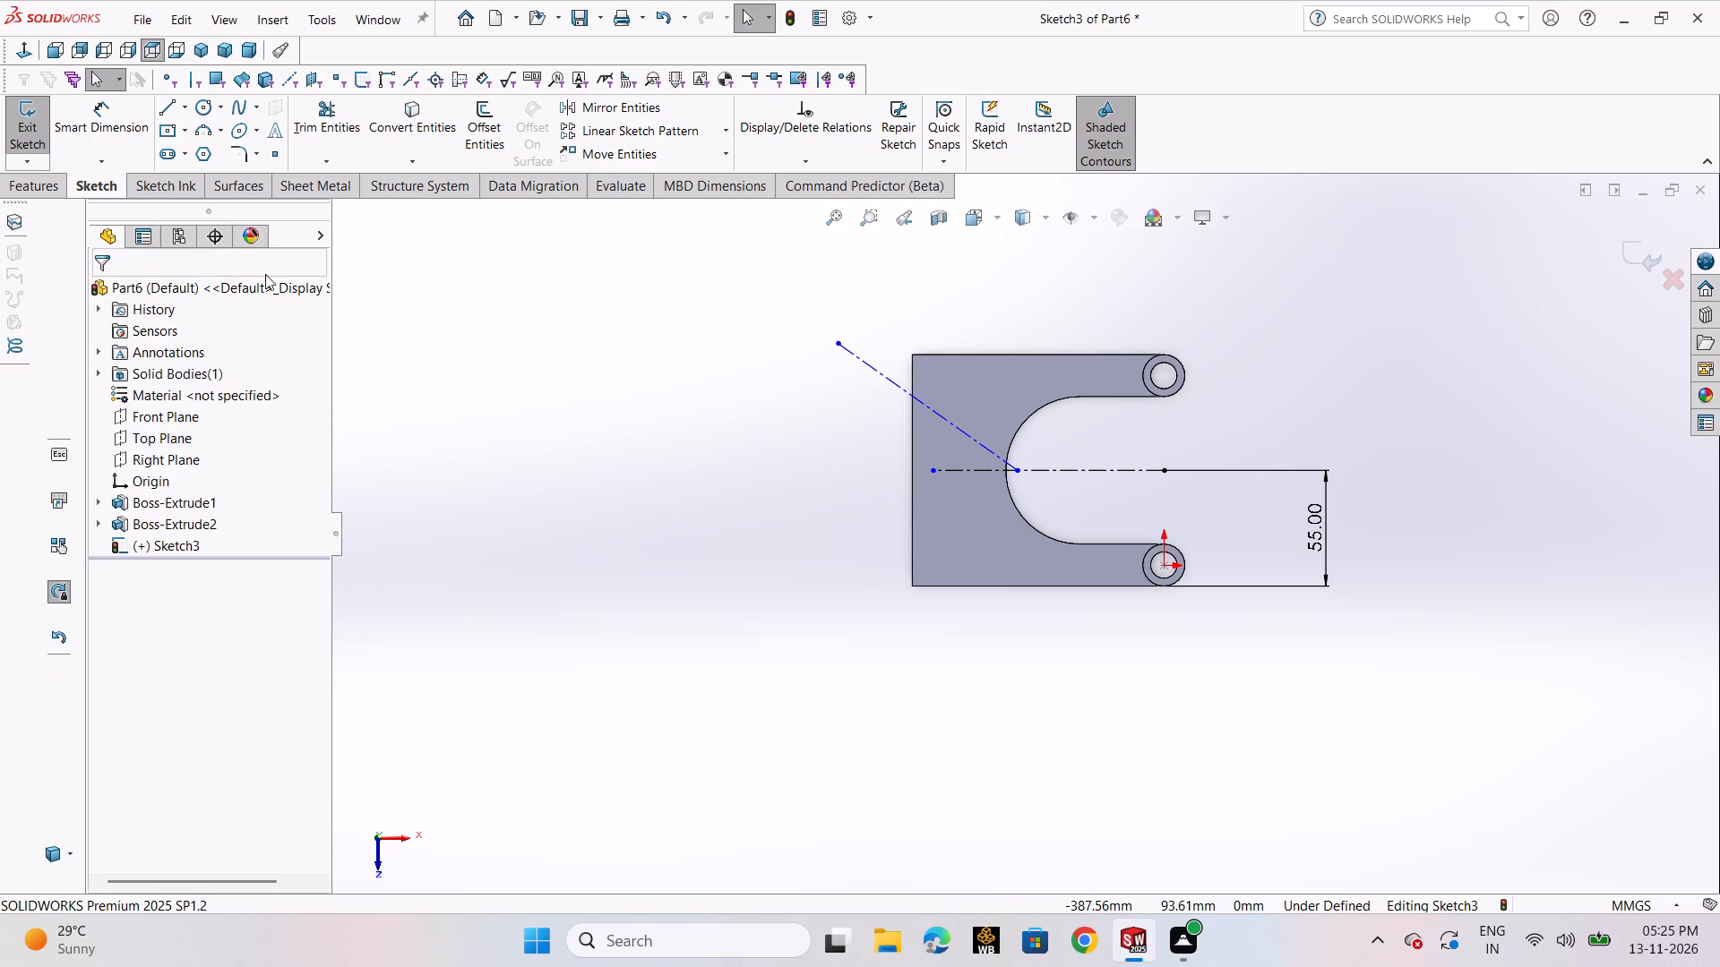
Dimension the inclined centerline's start point from the horizontal centerline's open-side end point and set the distance to 40 mm.
left_click(112, 113)
left_click(1019, 474)
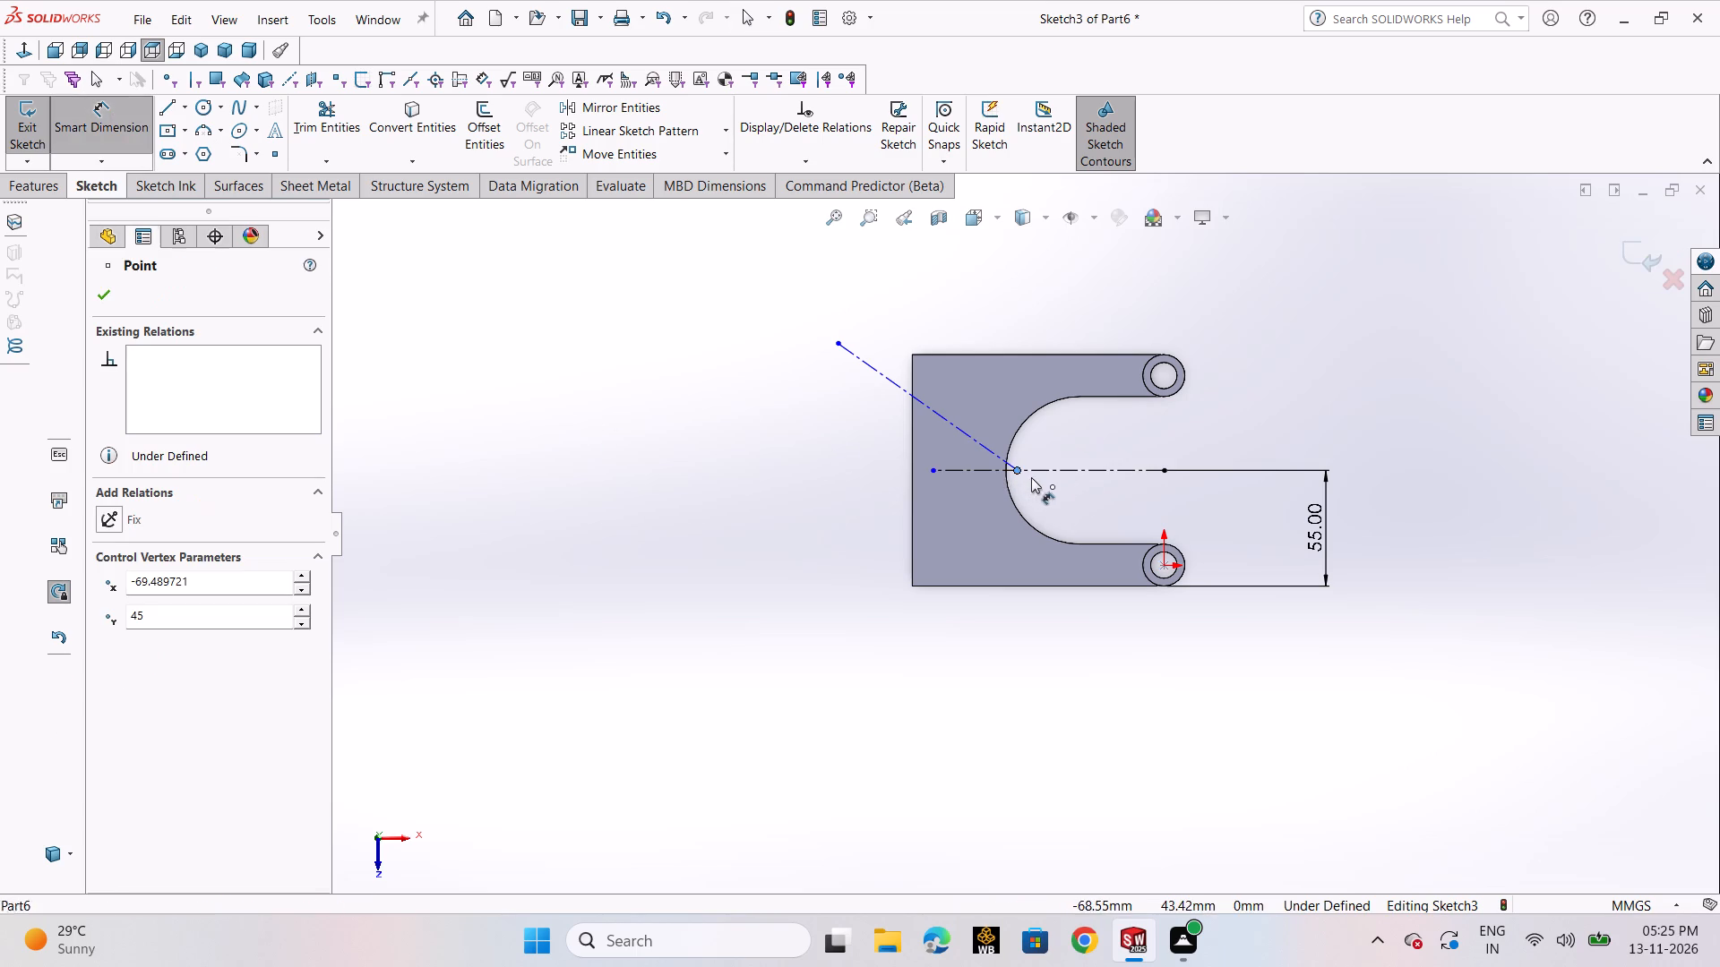
left_click(1162, 472)
left_click(1095, 708)
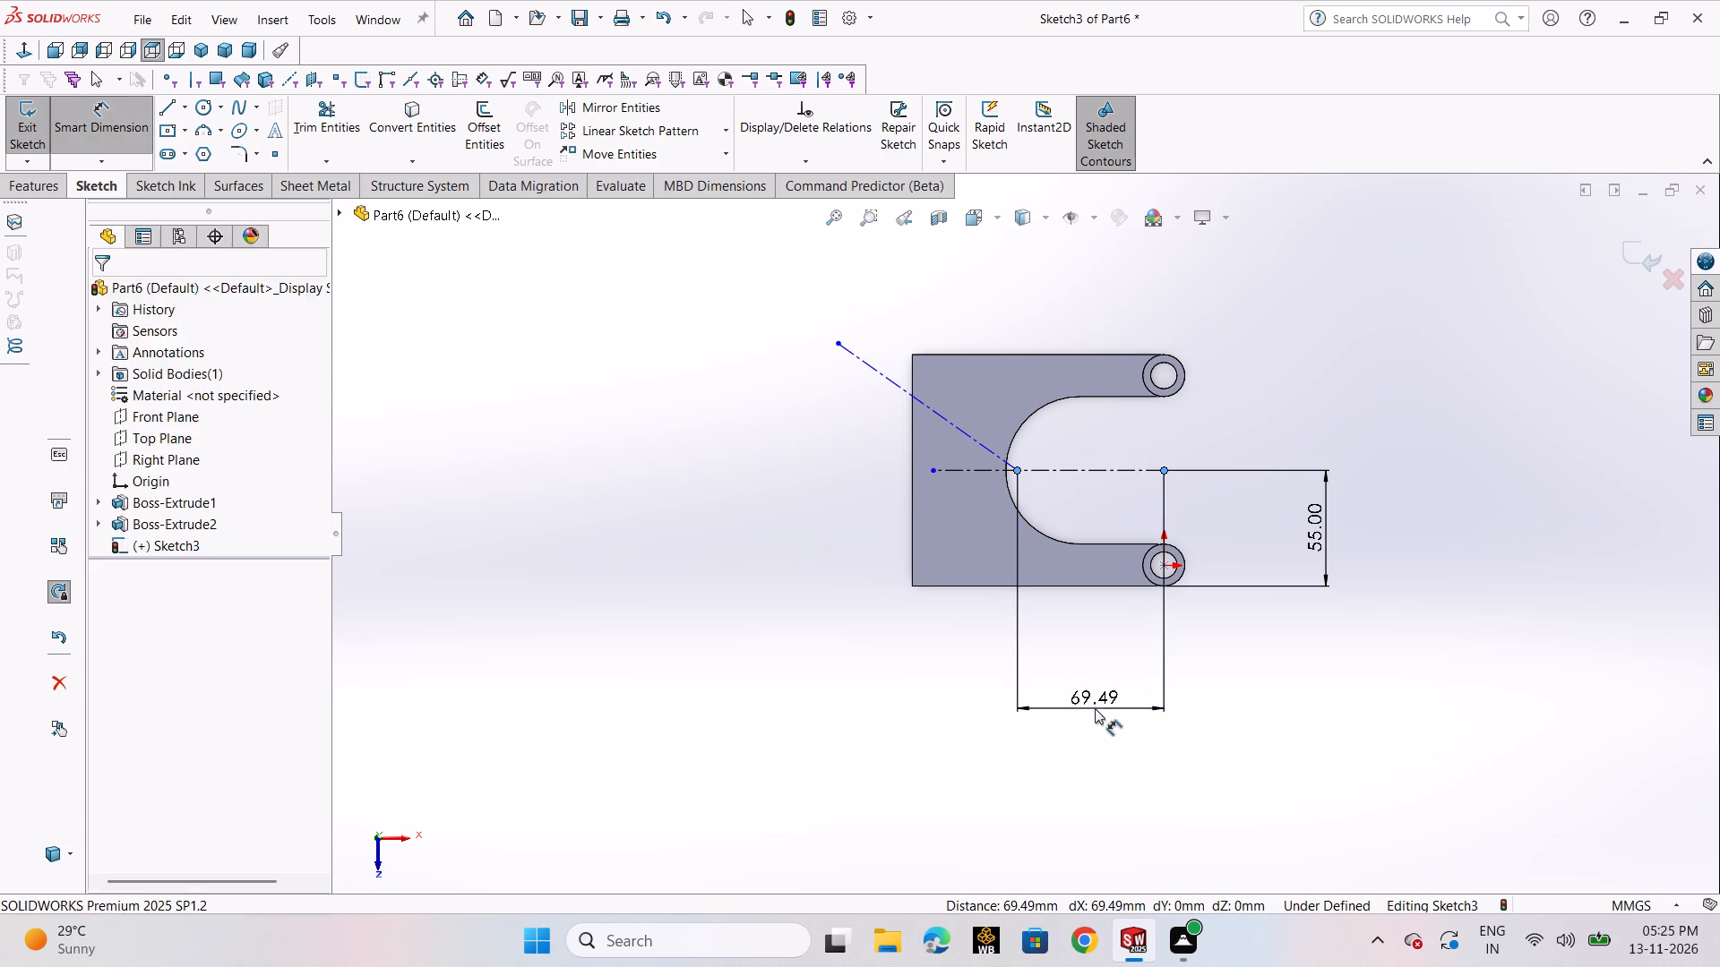
type("40")
key("Return")
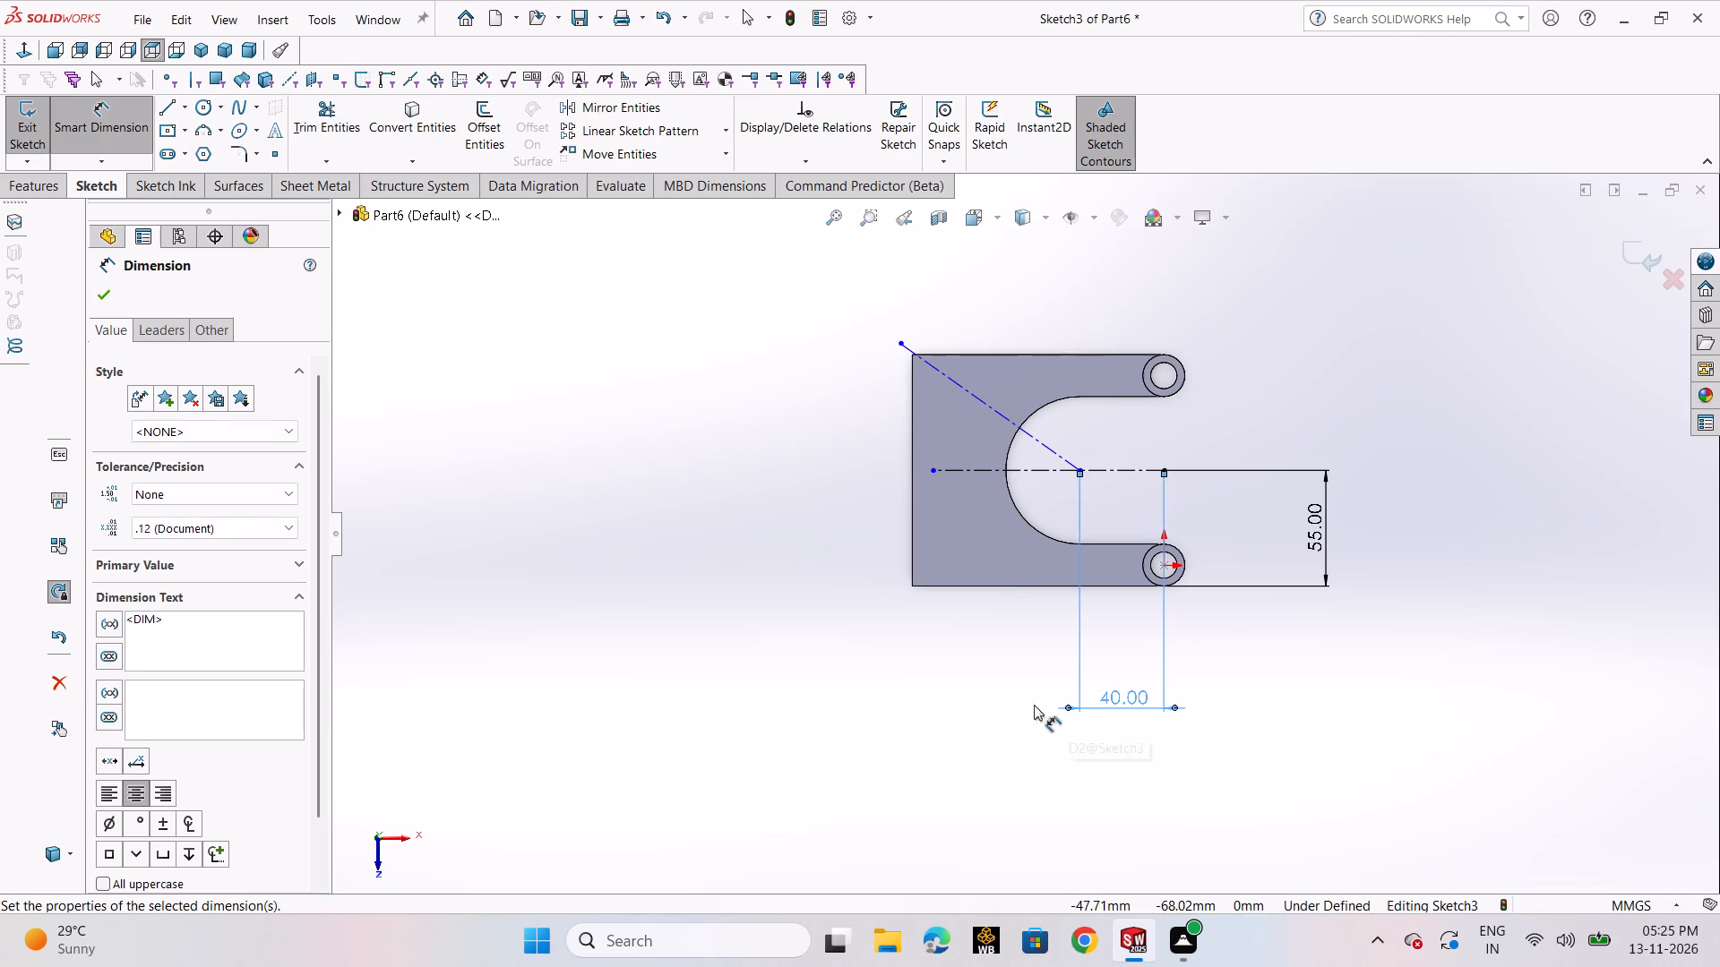
left_click(112, 298)
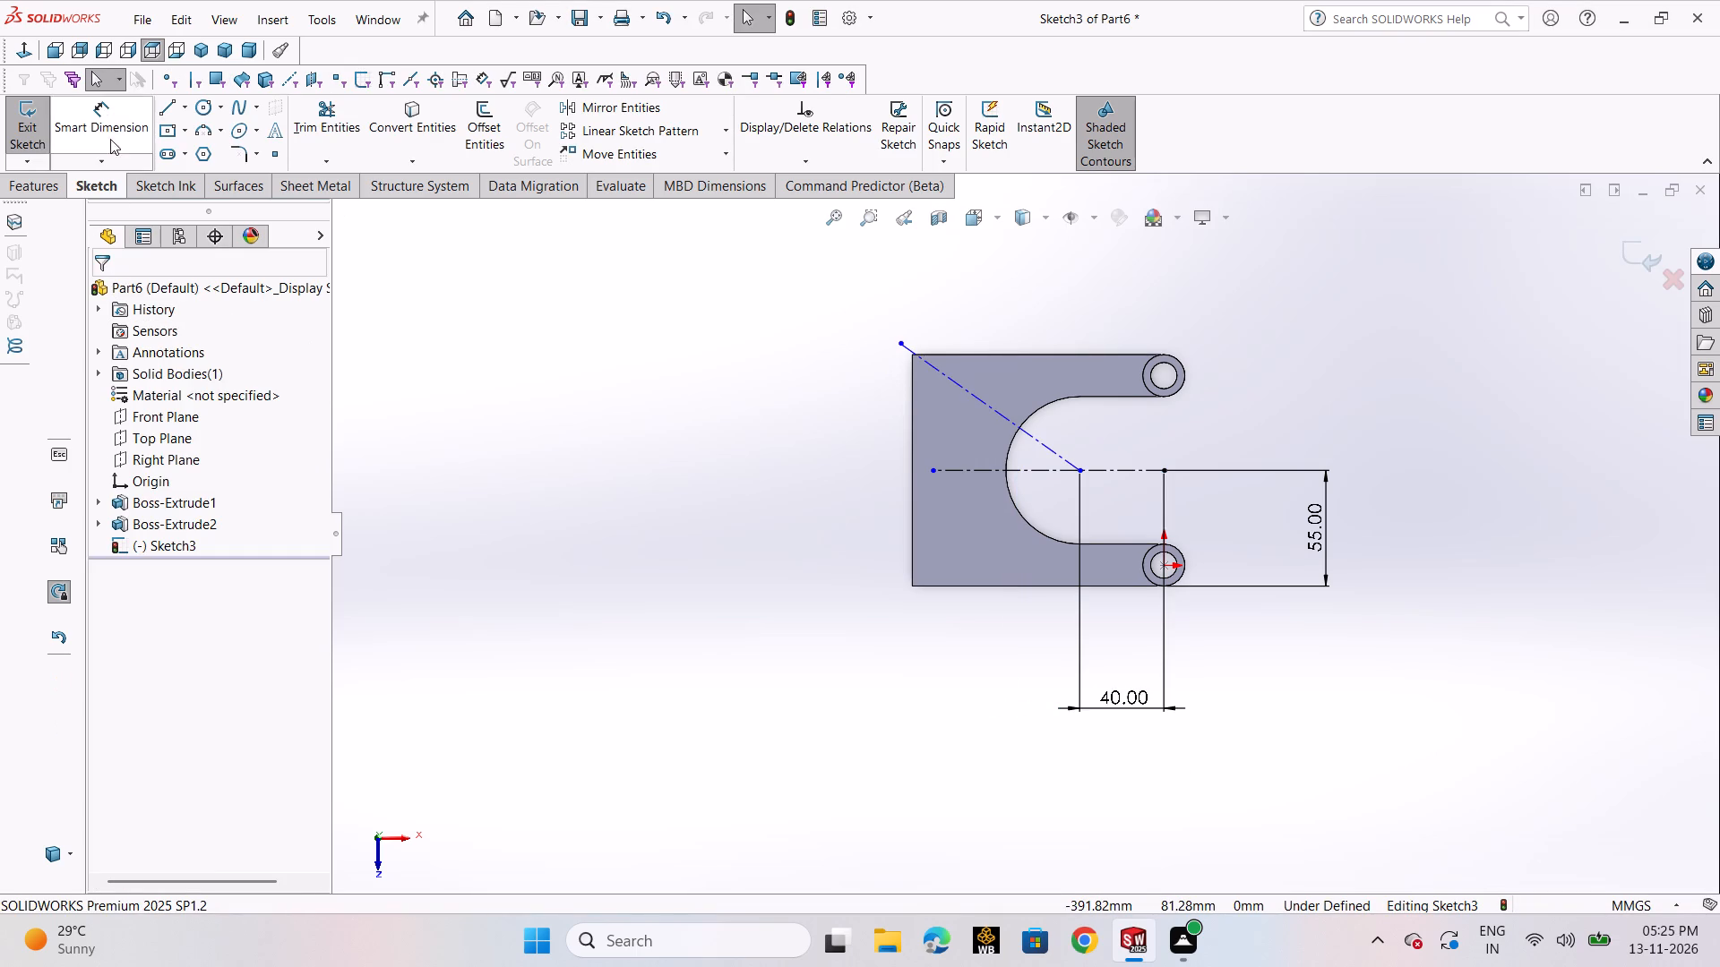
Dimension the angle between the horizontal and inclined centerlines and set it to 30 degrees.
left_click(106, 127)
left_click(987, 467)
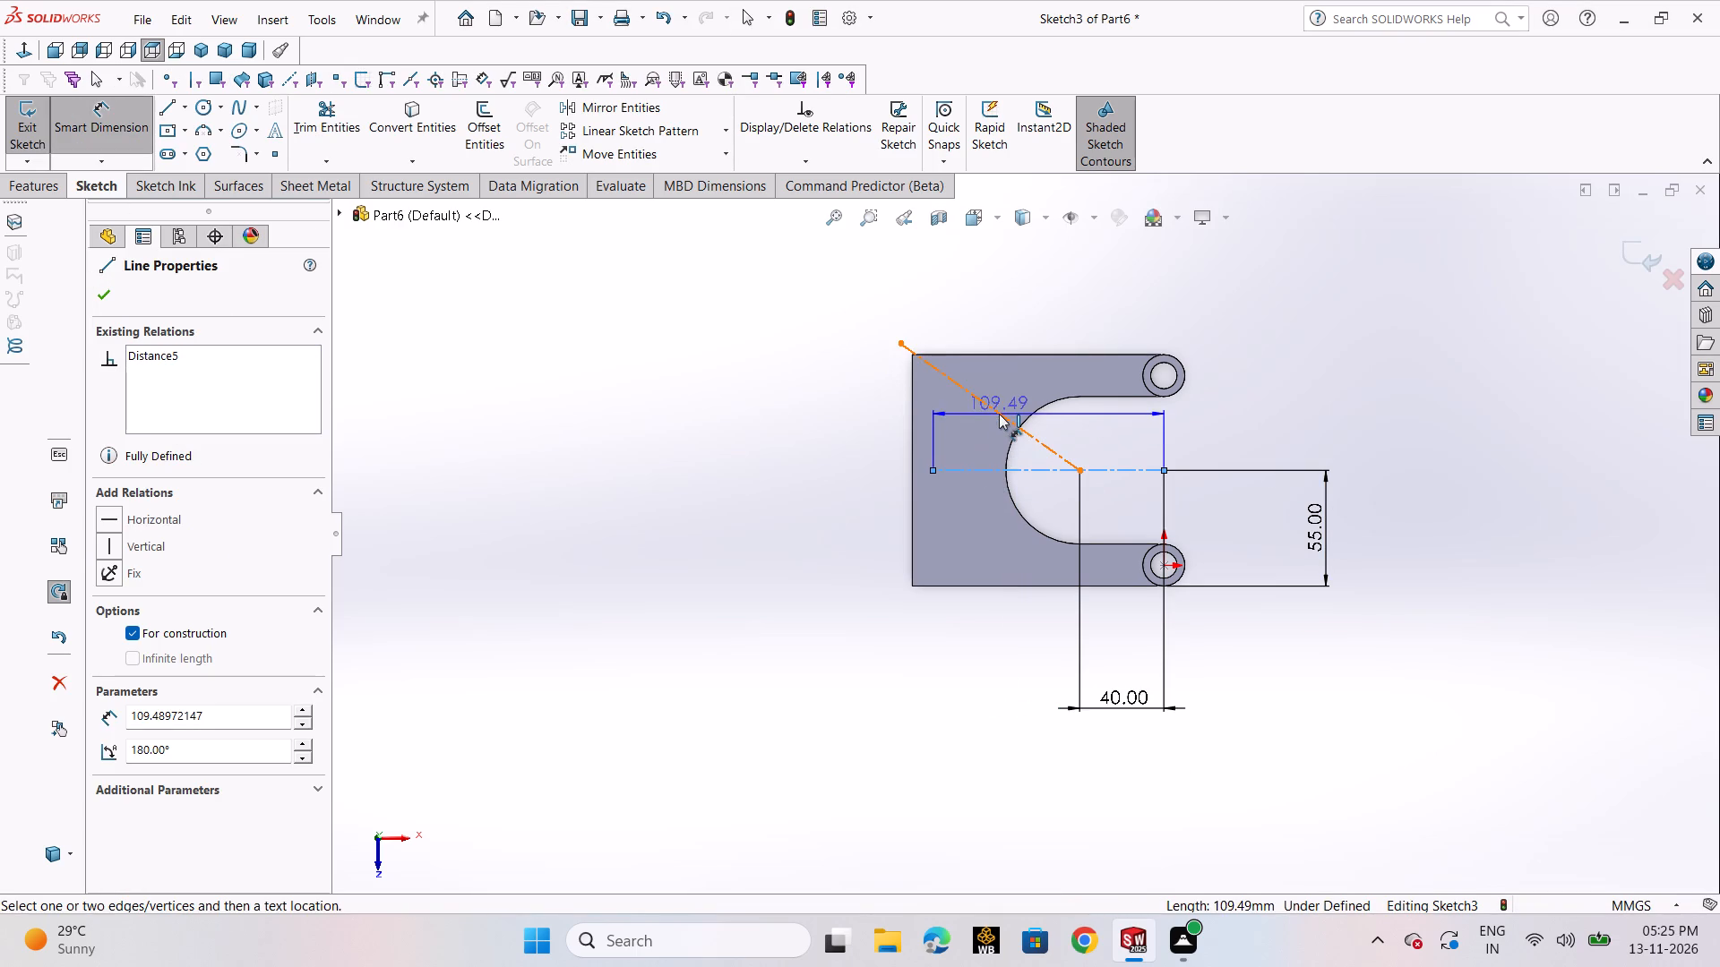
left_click(999, 414)
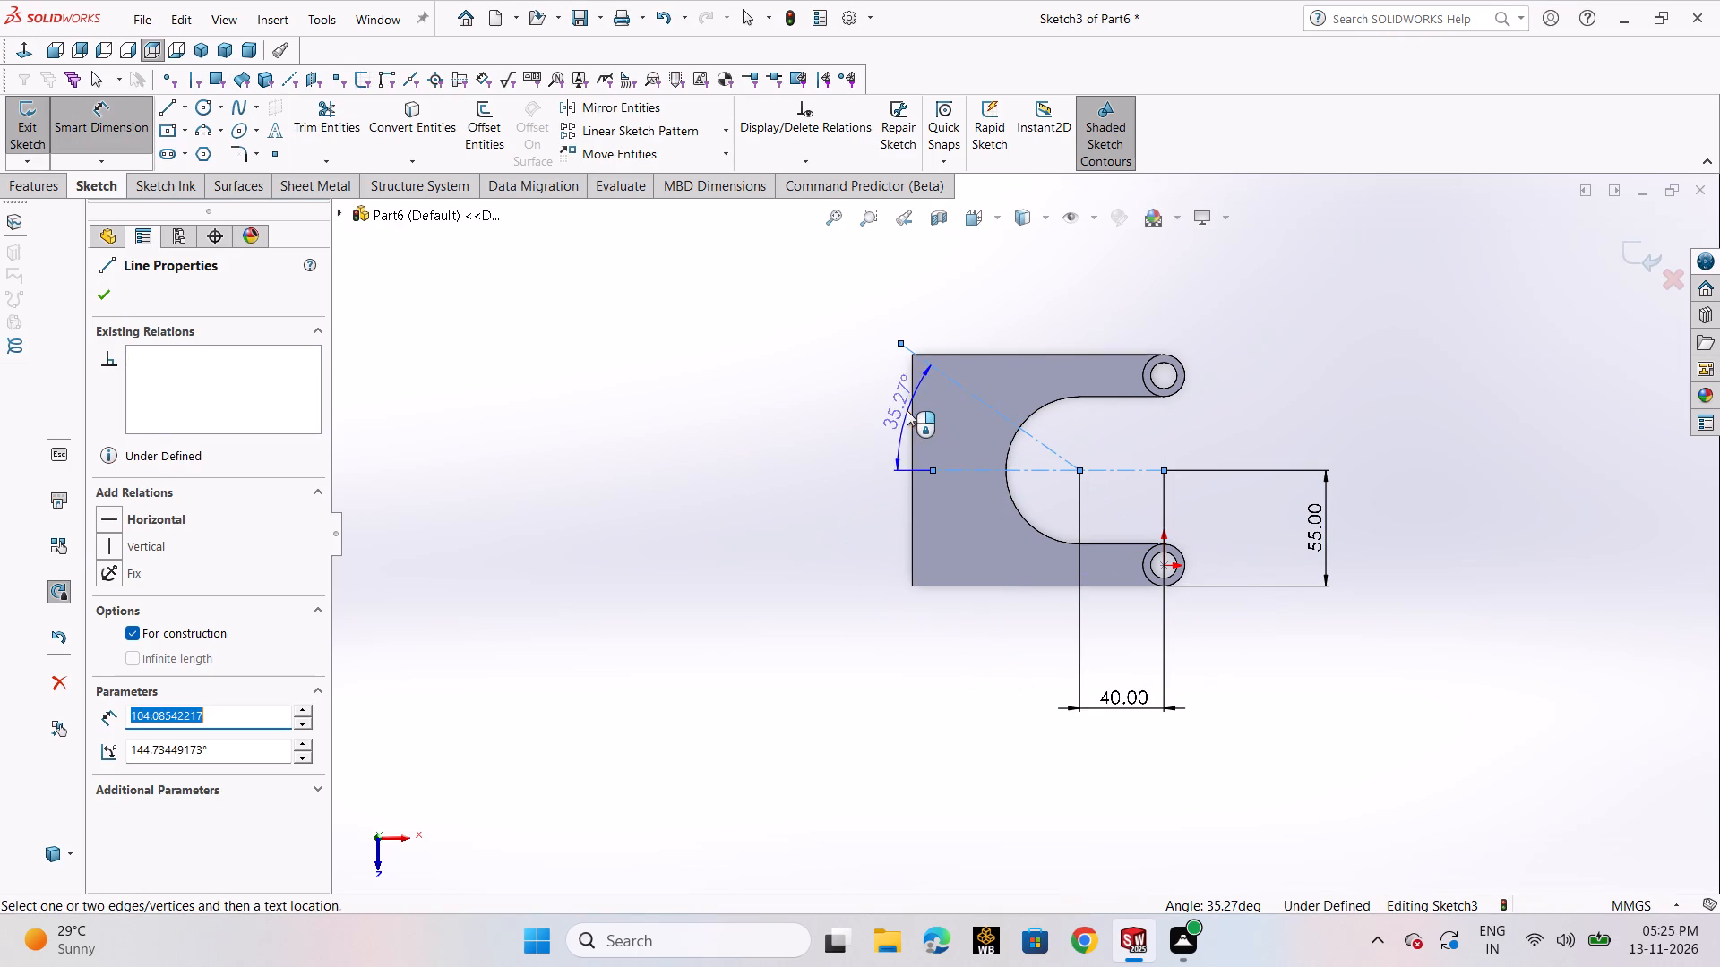
left_click(847, 421)
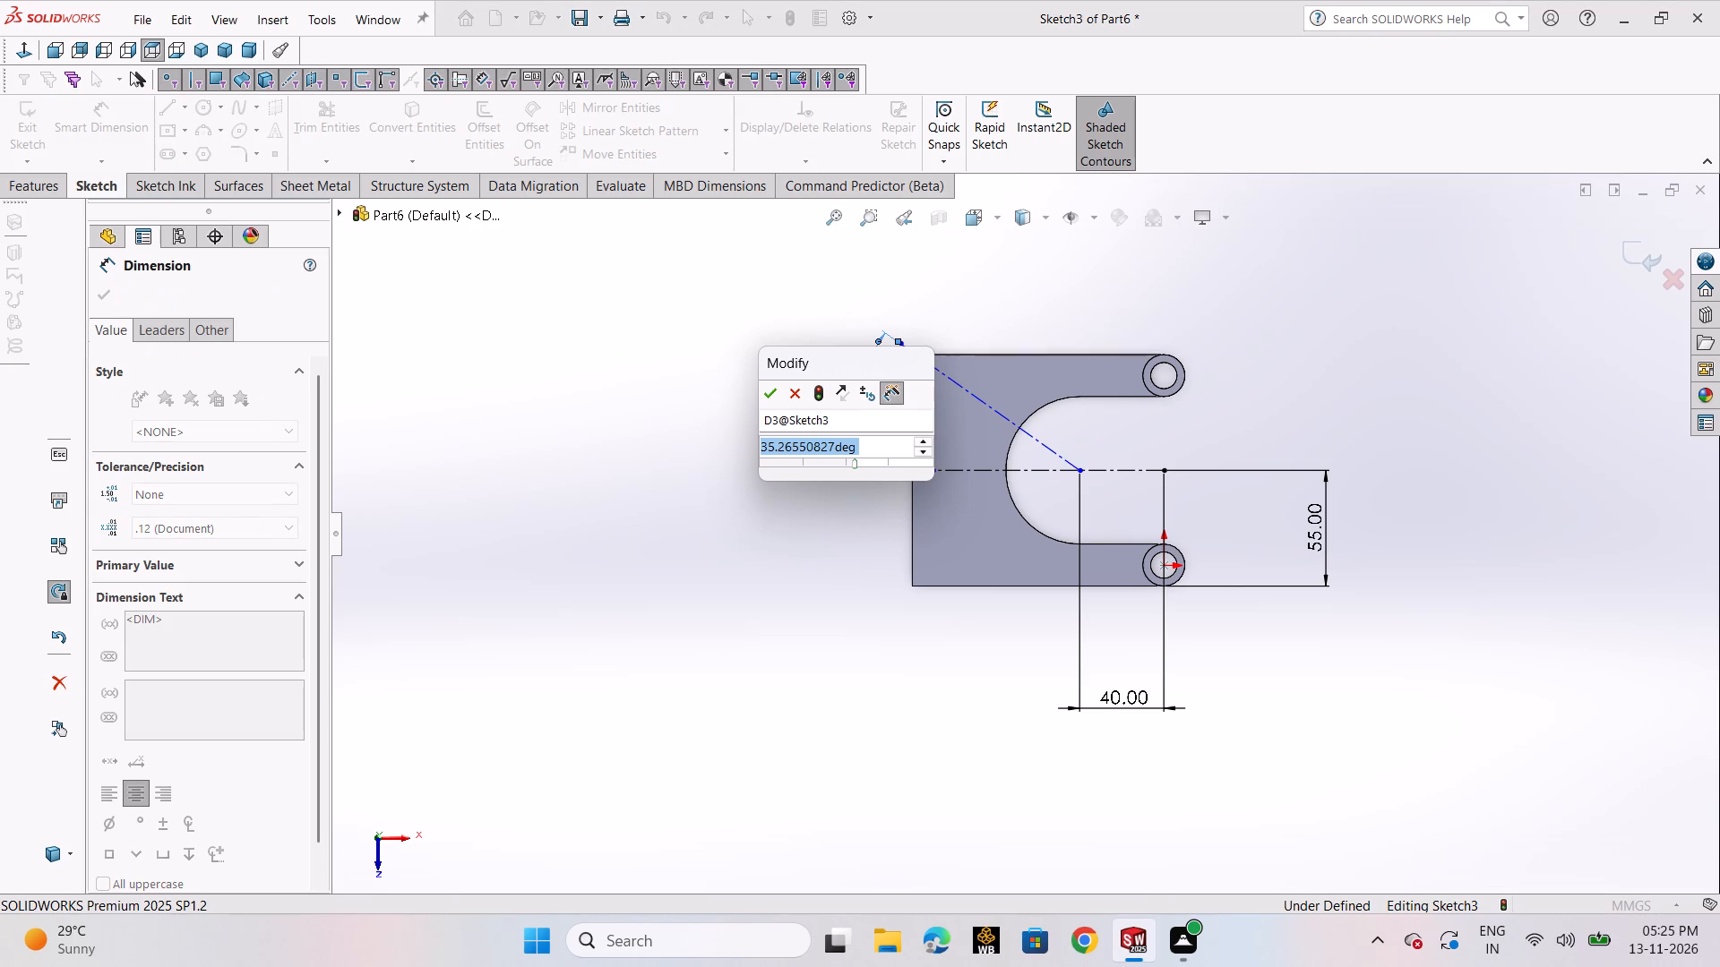
key("3")
key("0")
key("Return")
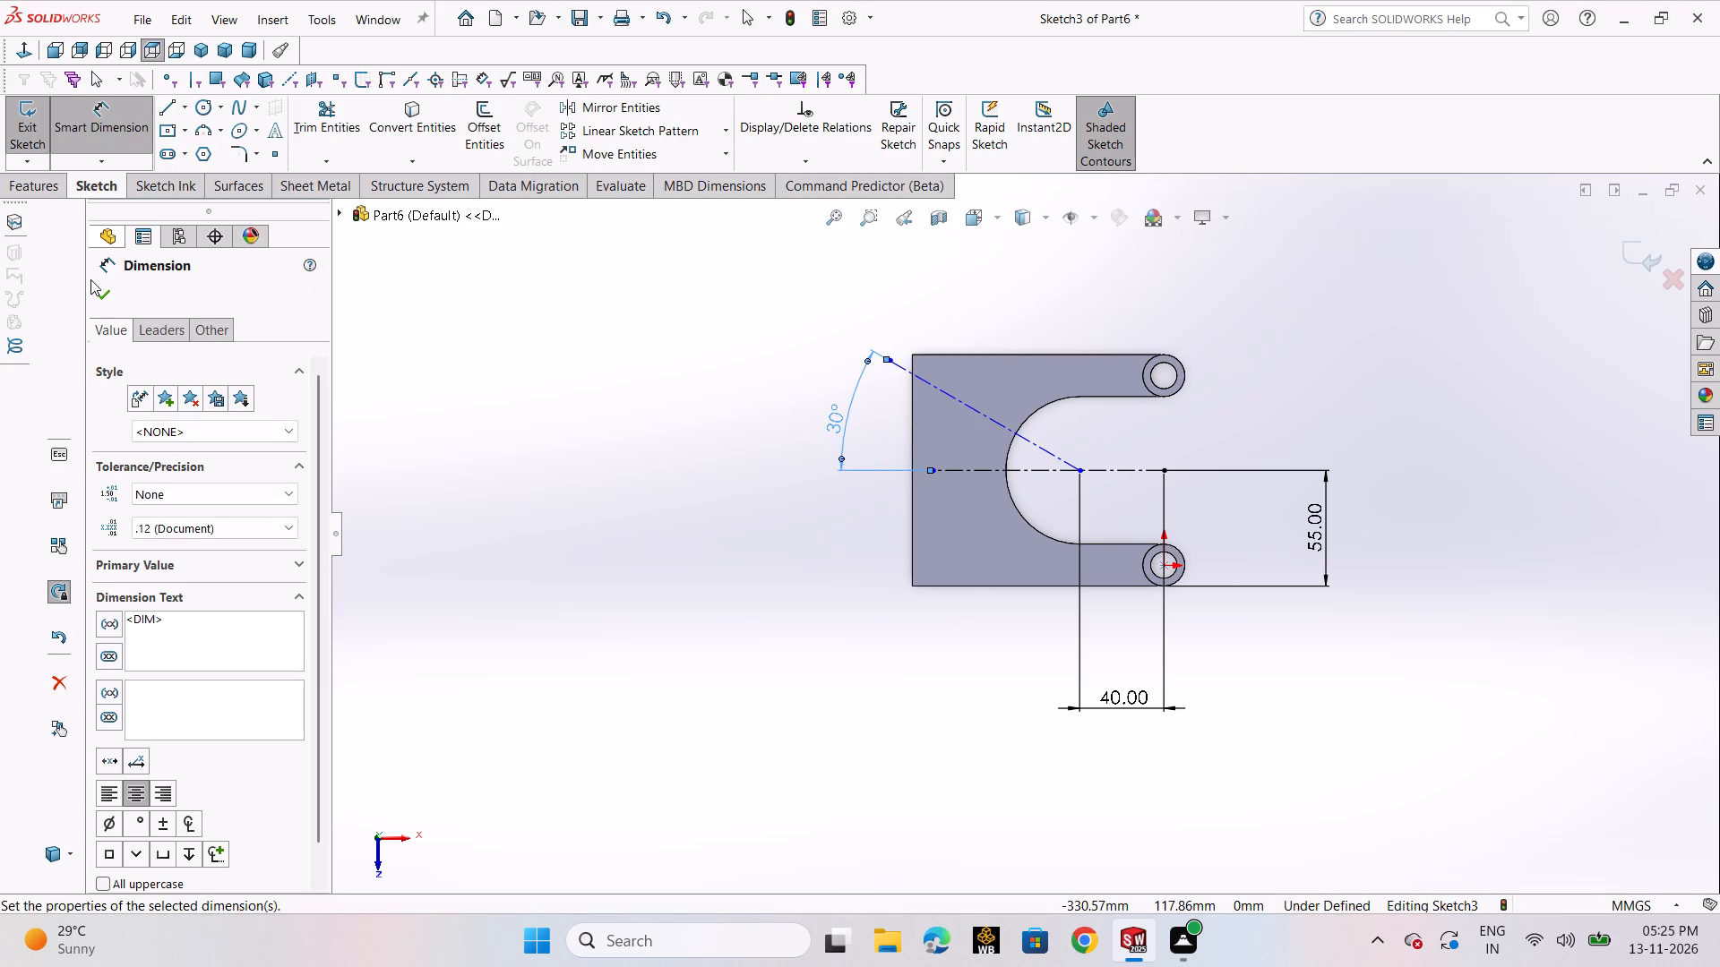
left_click(107, 304)
Mirror the inclined centerline about the horizontal centerline, keeping the original.
left_click(633, 109)
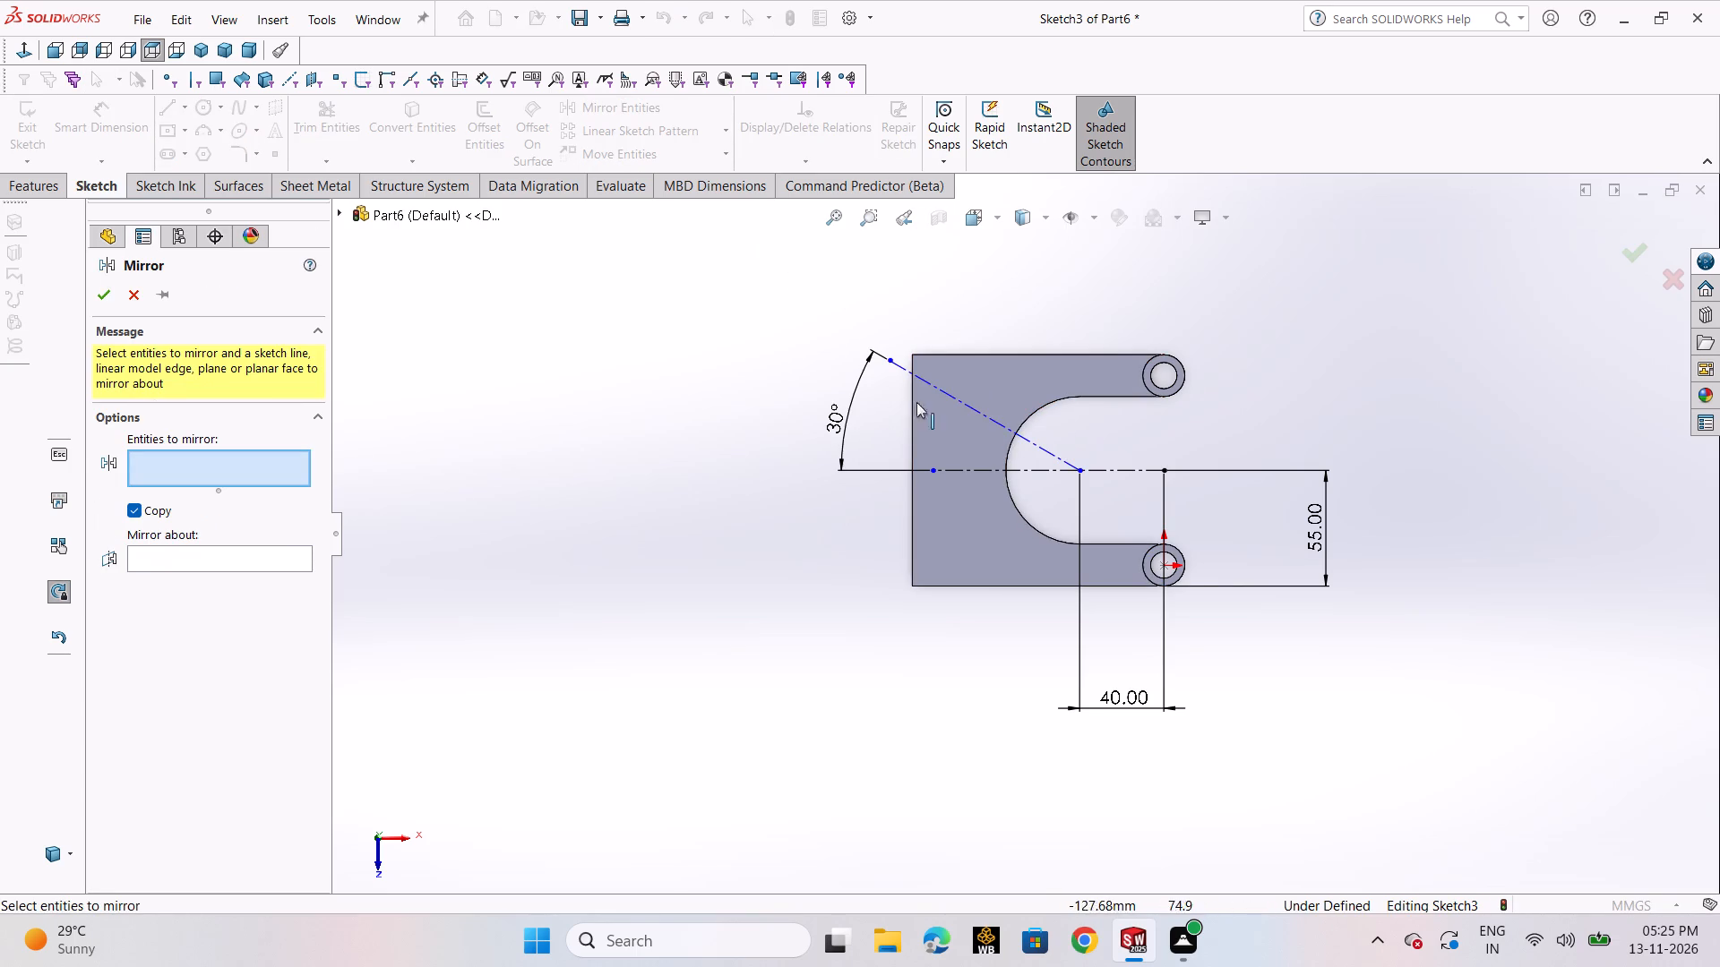
left_click(961, 398)
left_click(298, 558)
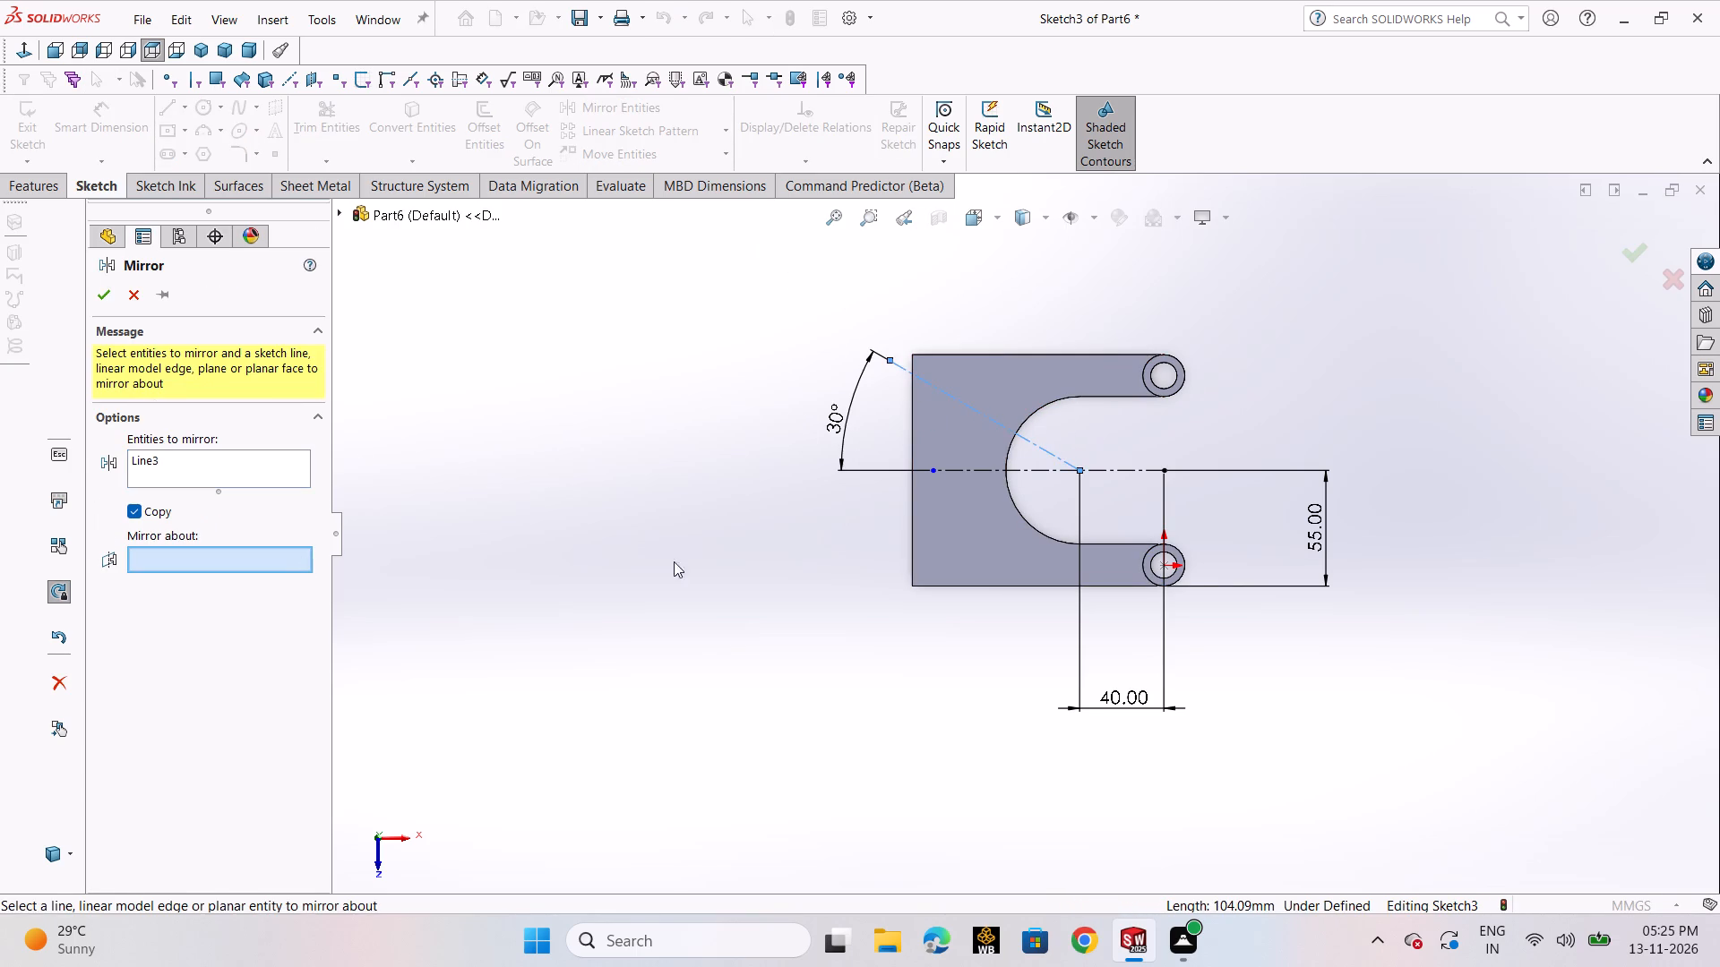
left_click(949, 470)
left_click(101, 298)
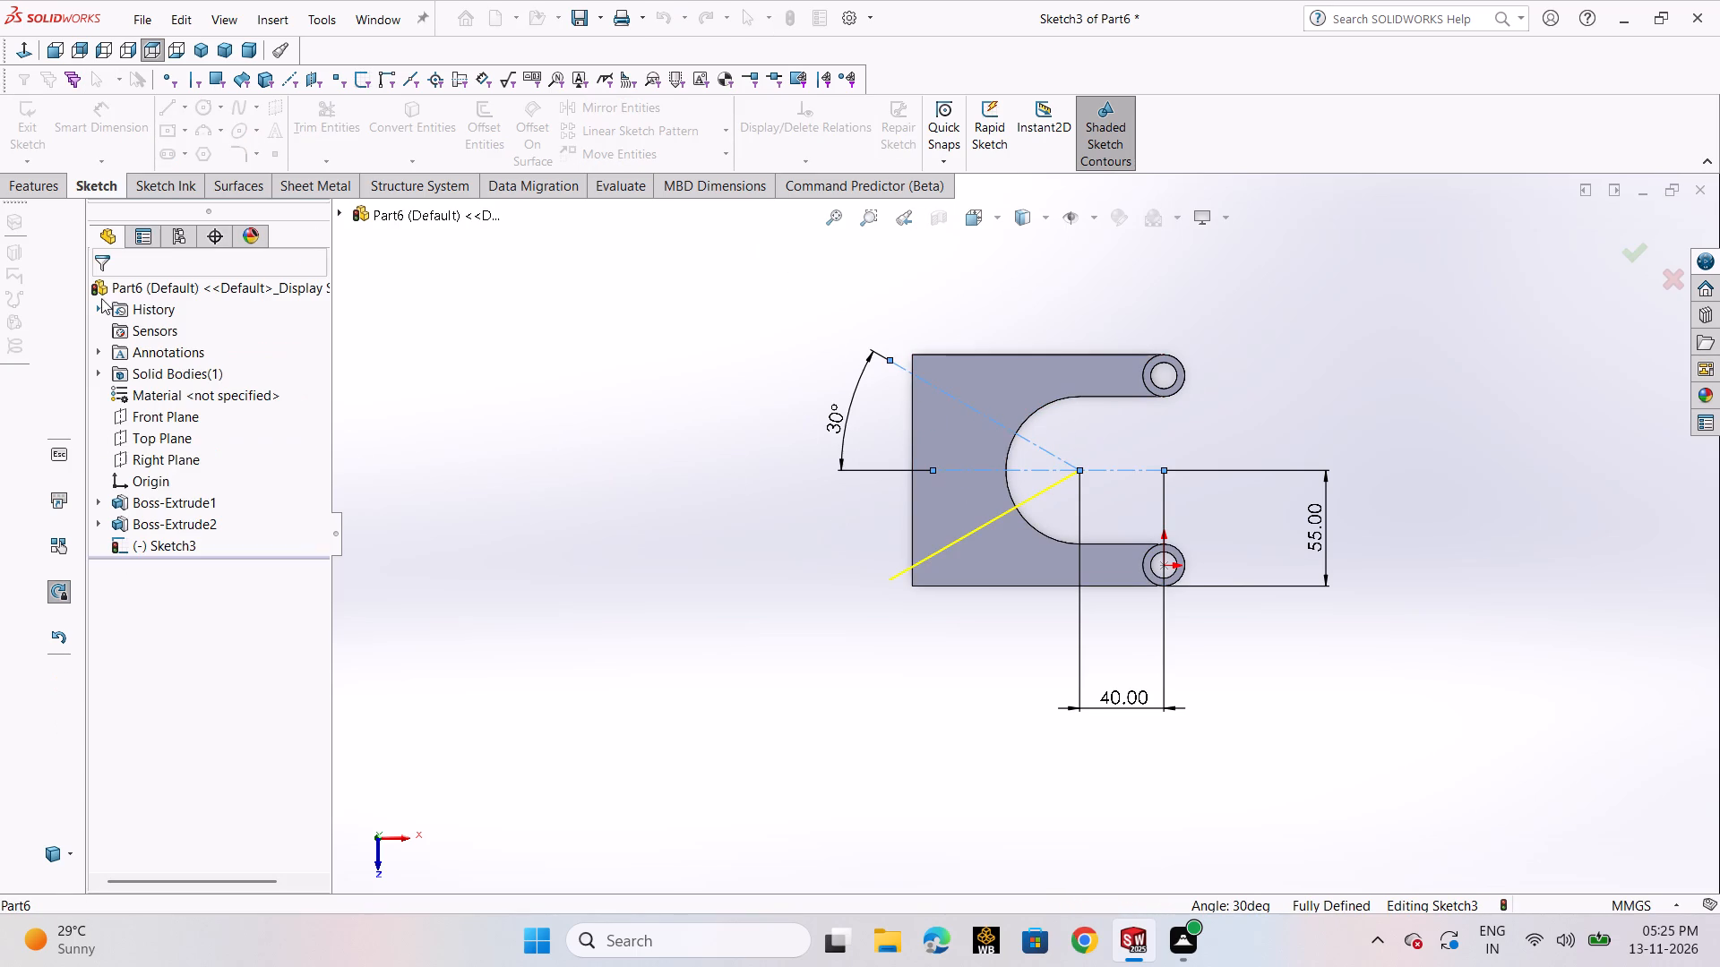
left_click(458, 441)
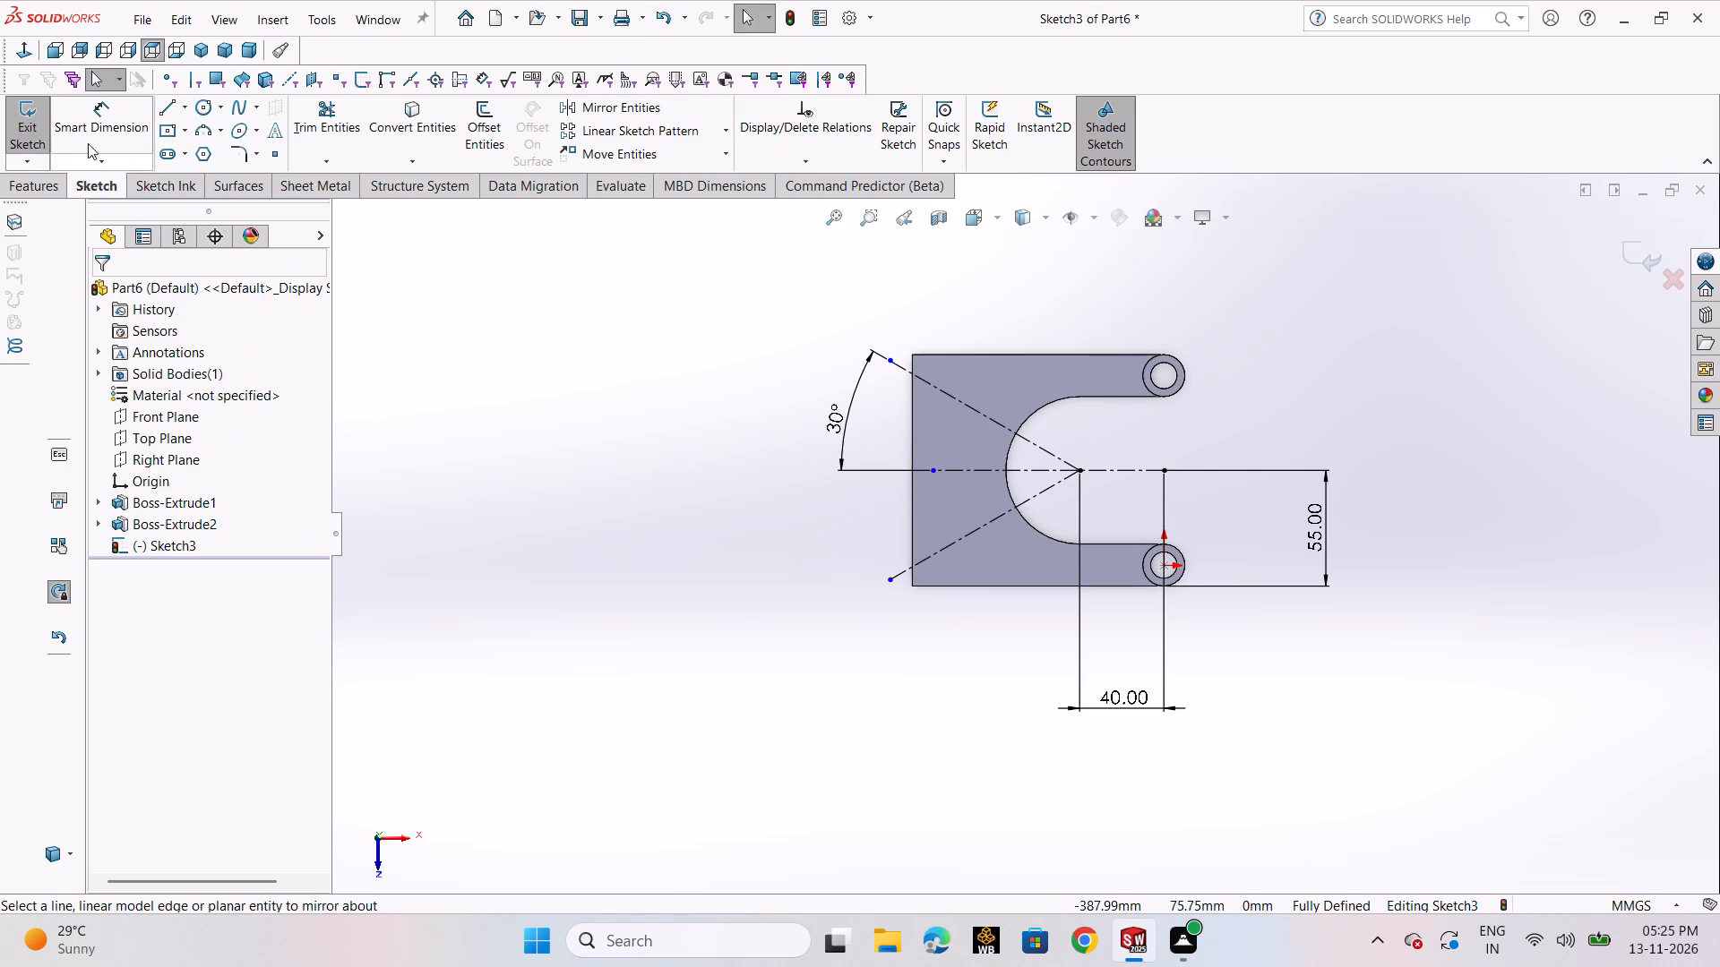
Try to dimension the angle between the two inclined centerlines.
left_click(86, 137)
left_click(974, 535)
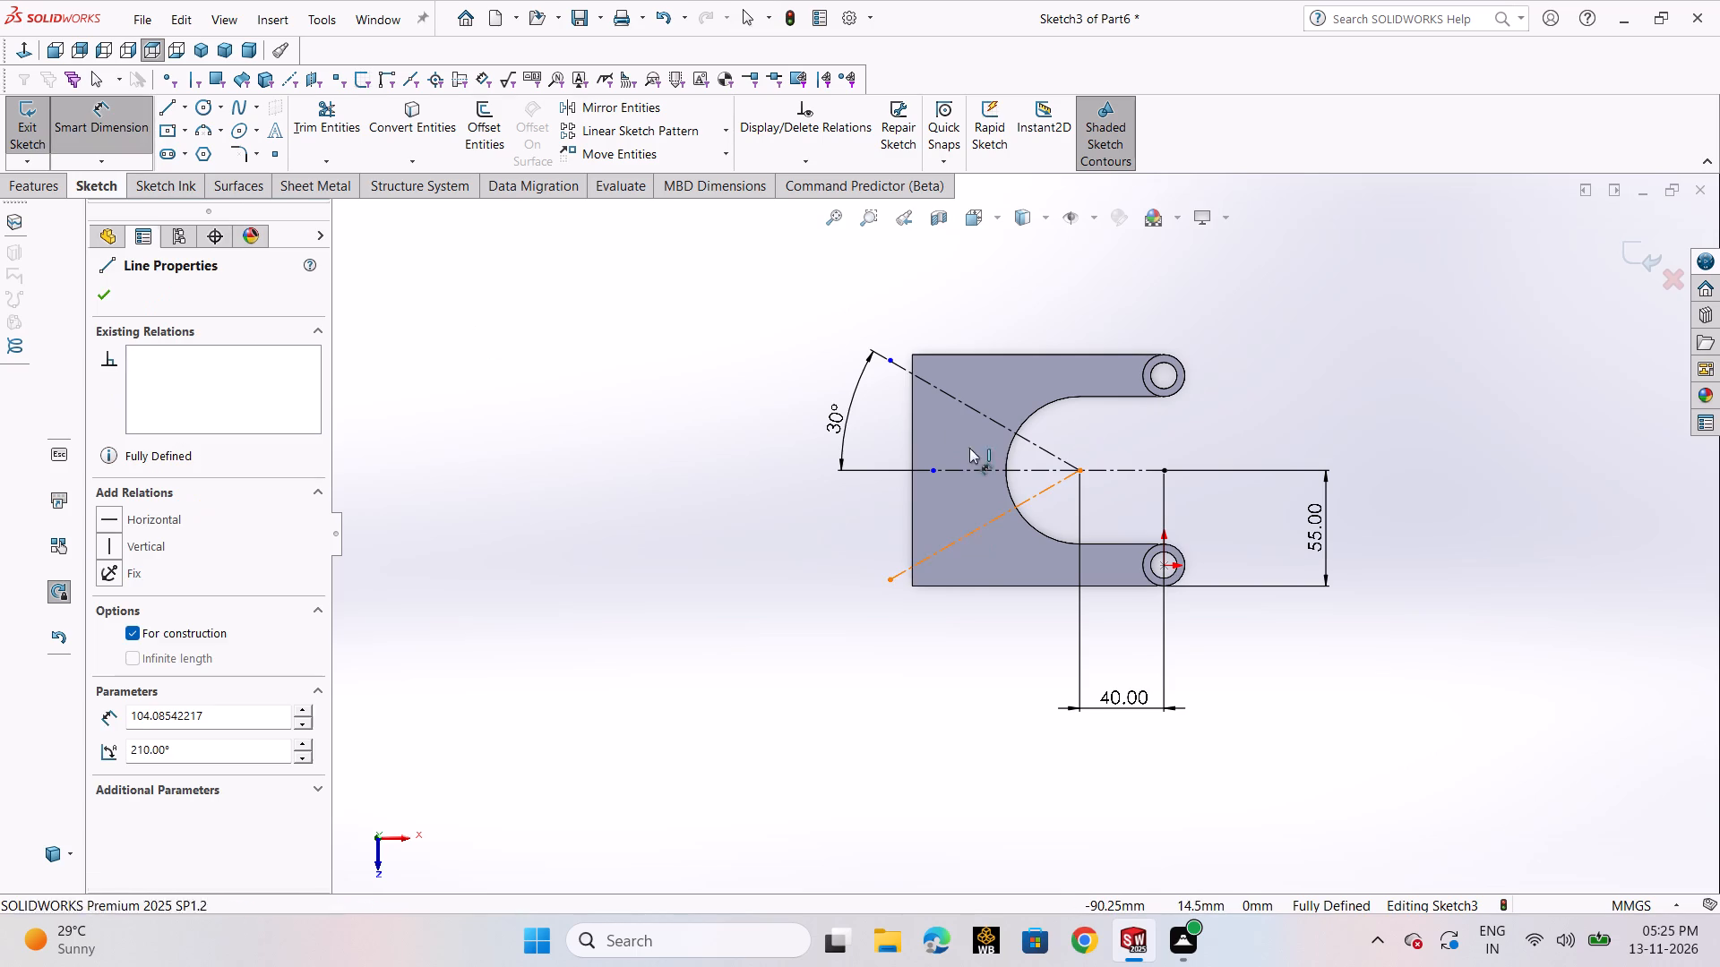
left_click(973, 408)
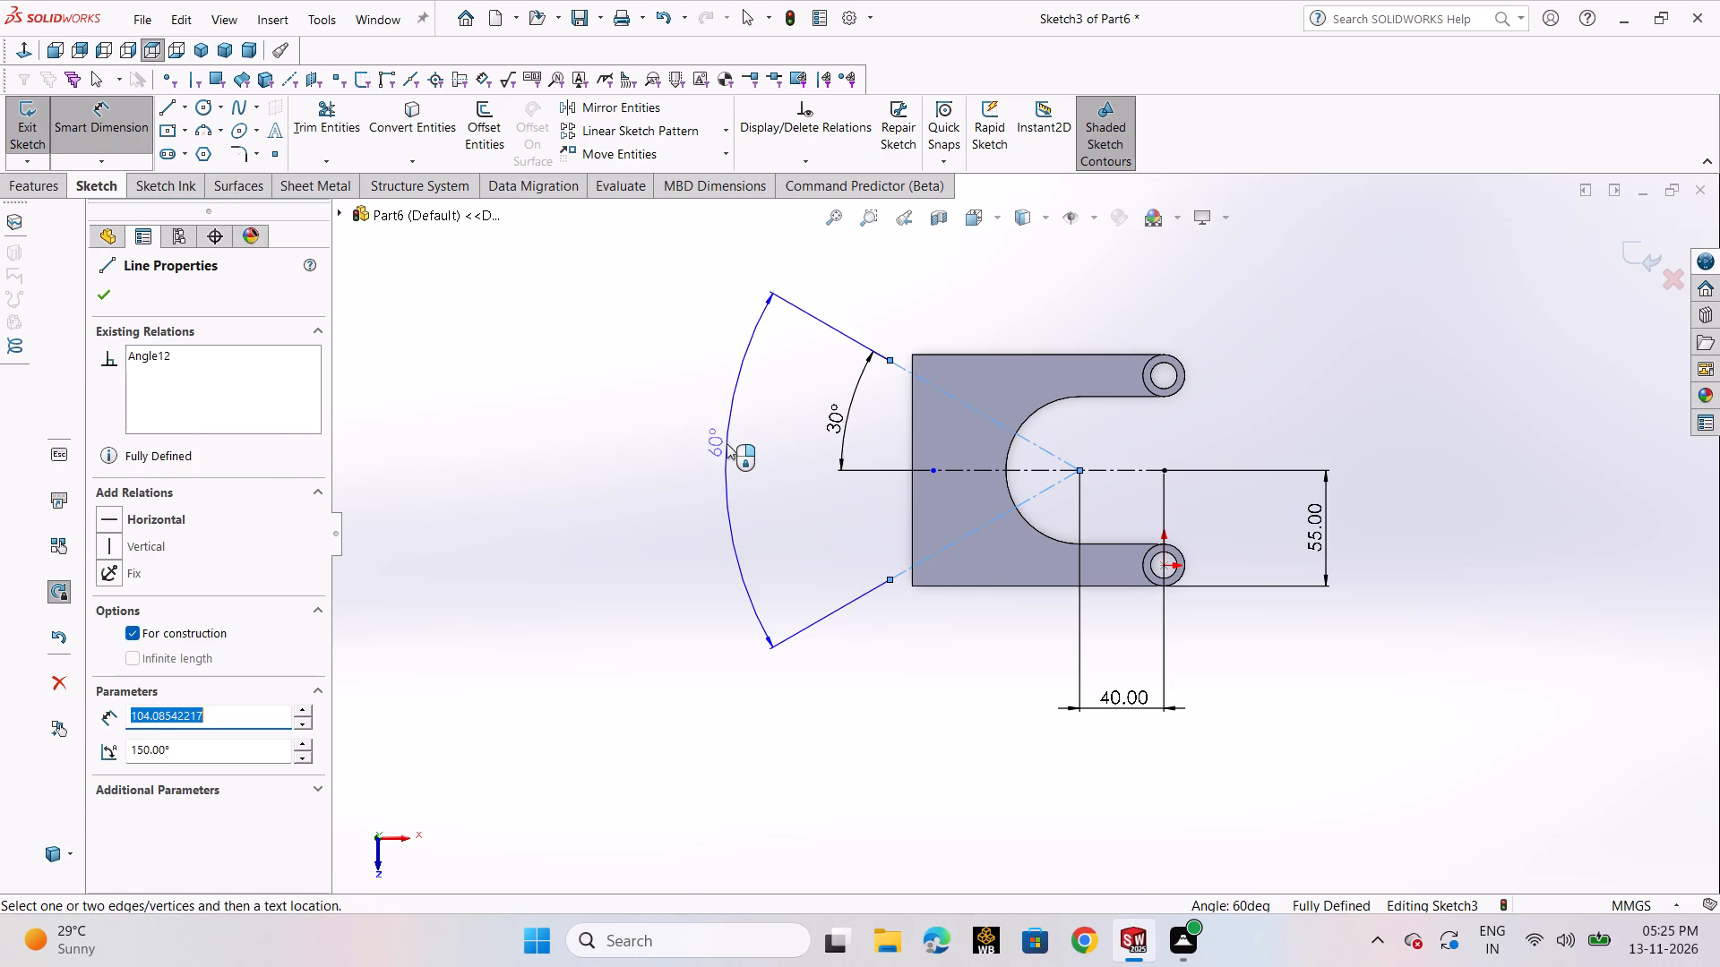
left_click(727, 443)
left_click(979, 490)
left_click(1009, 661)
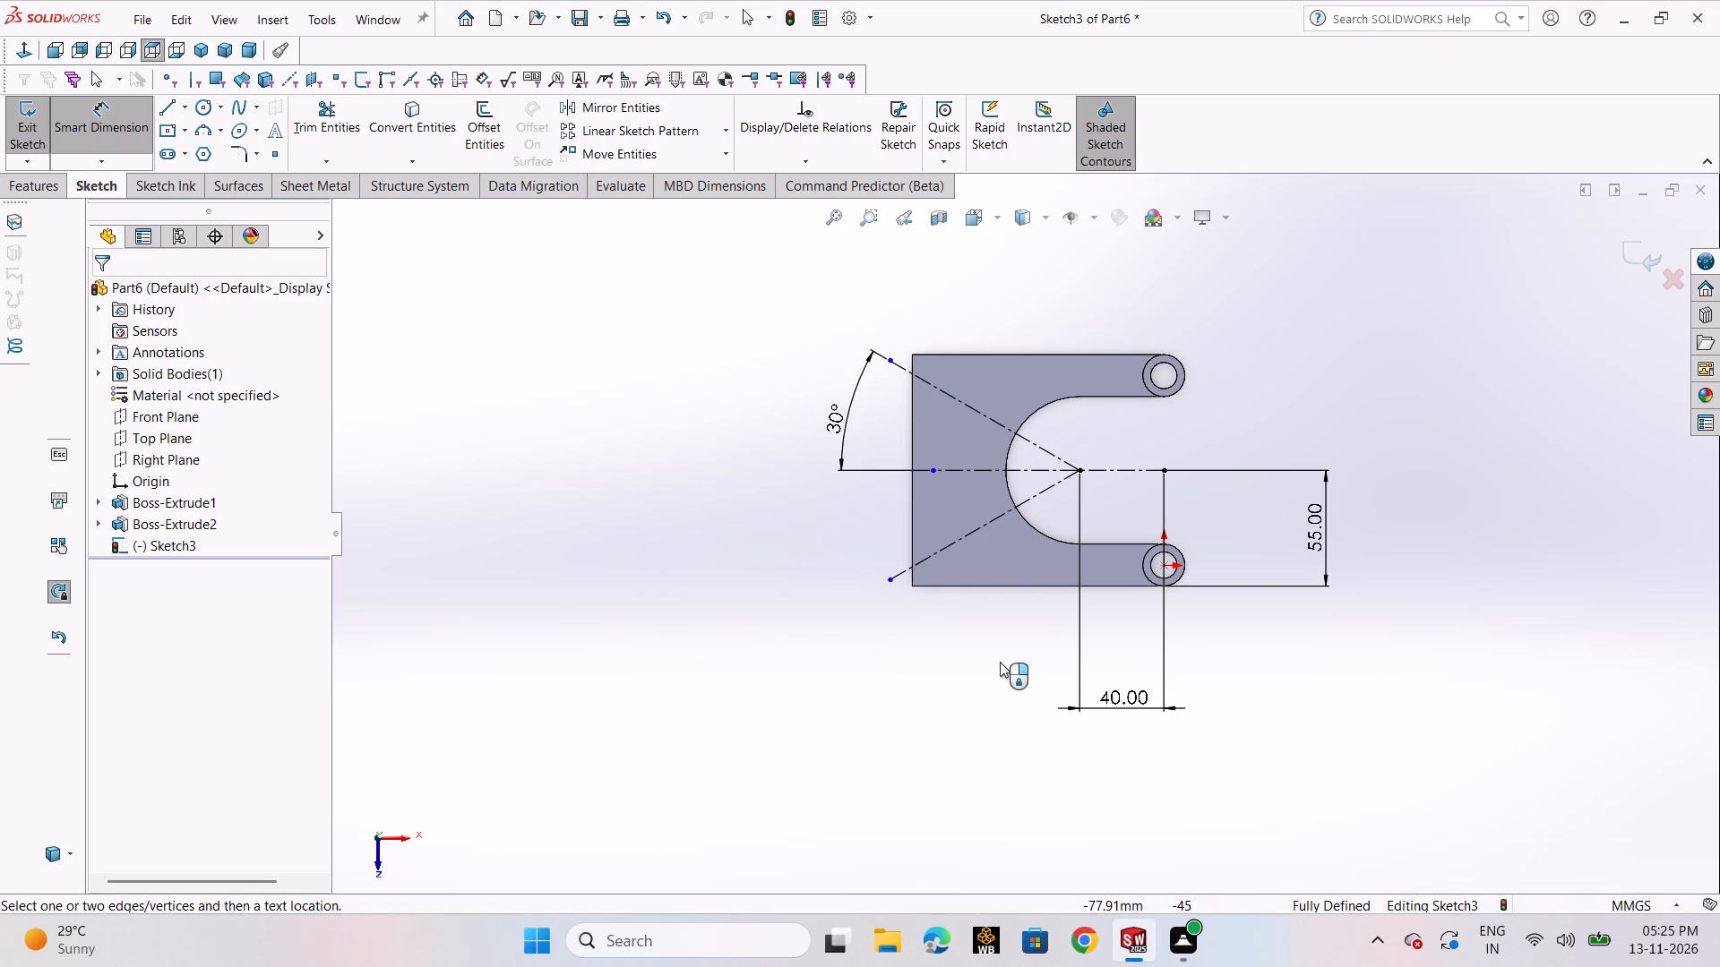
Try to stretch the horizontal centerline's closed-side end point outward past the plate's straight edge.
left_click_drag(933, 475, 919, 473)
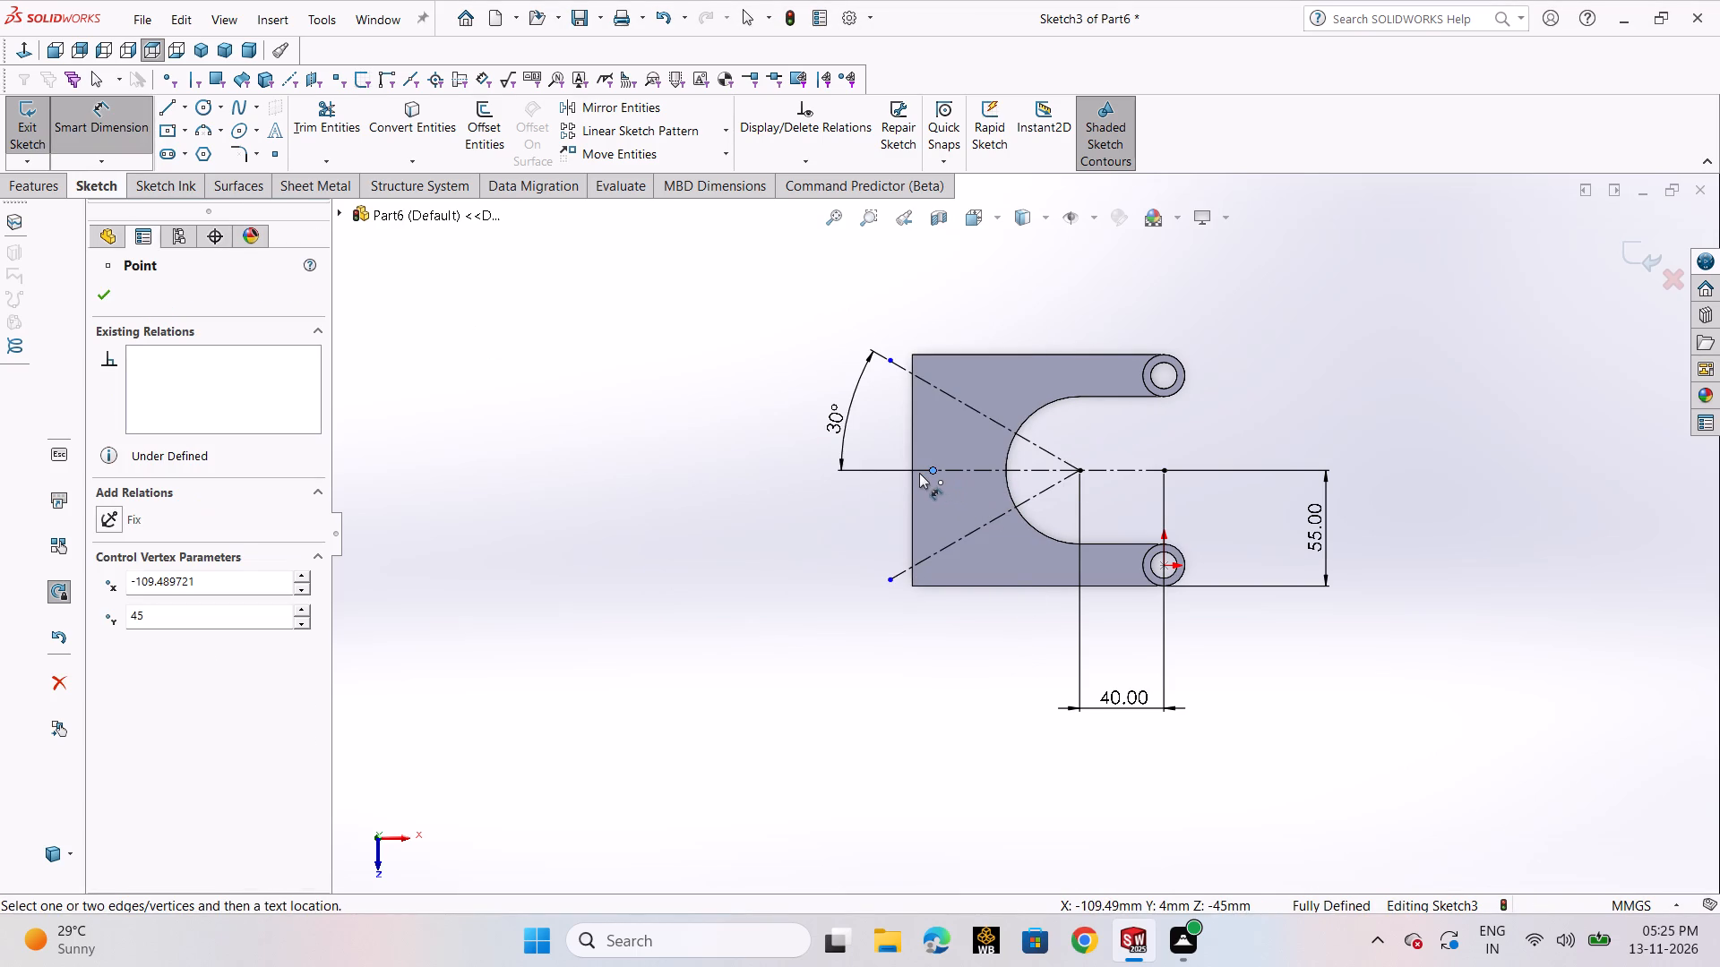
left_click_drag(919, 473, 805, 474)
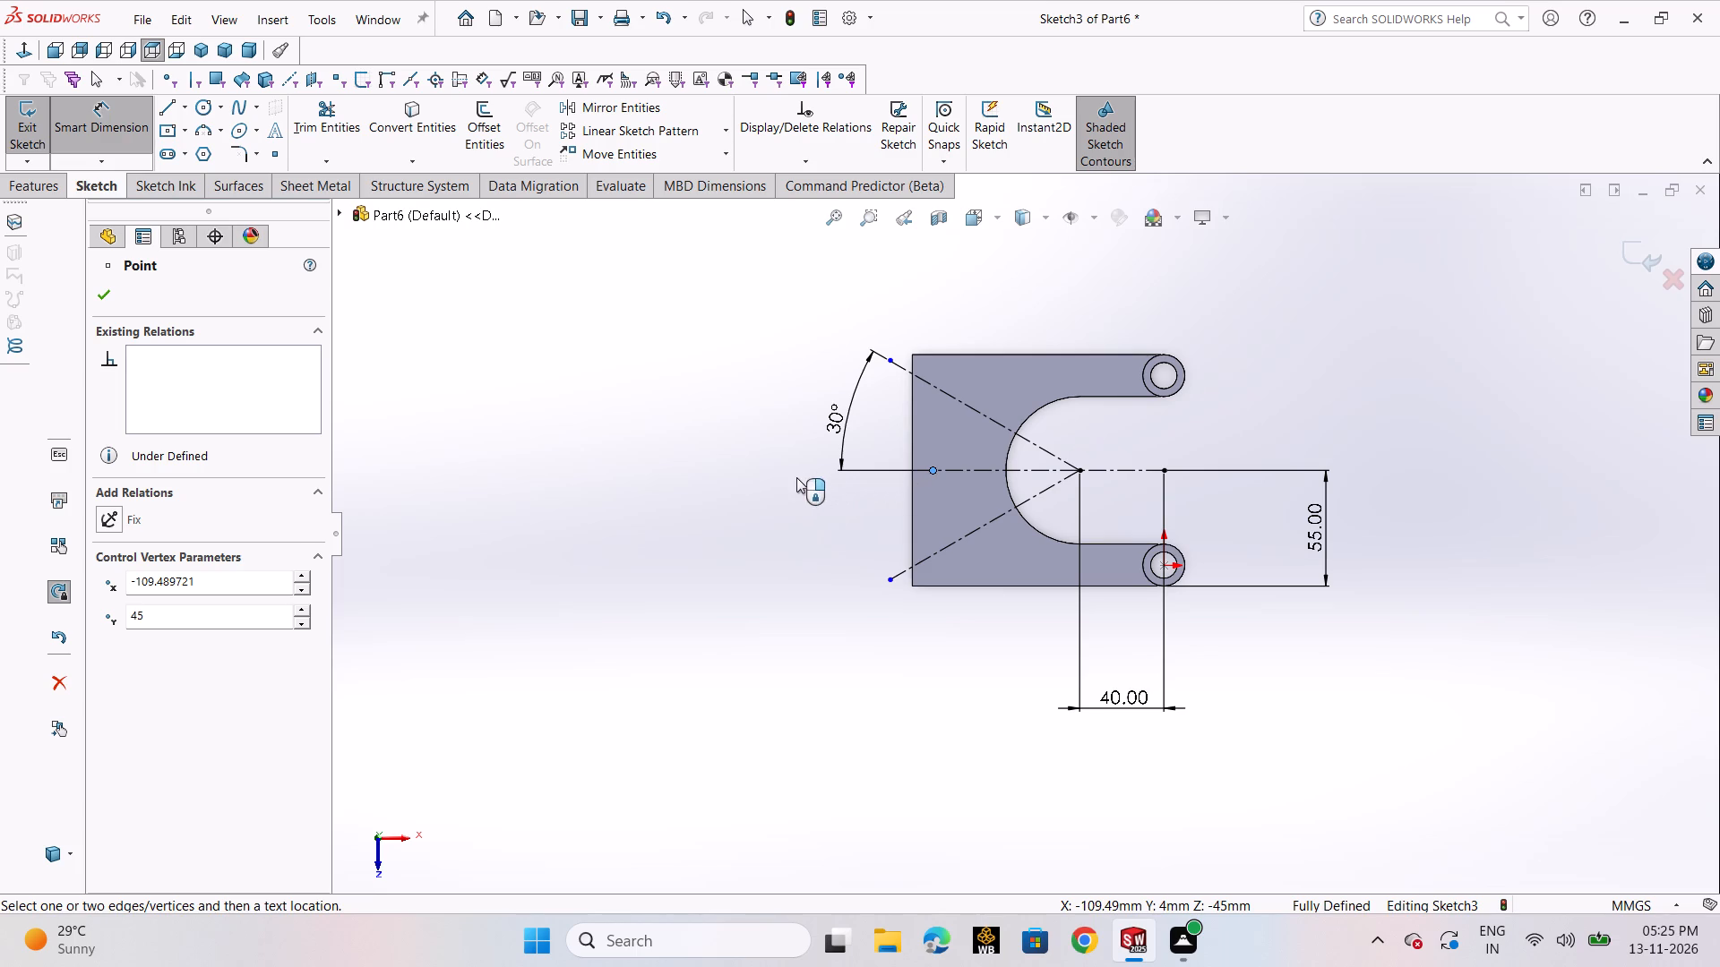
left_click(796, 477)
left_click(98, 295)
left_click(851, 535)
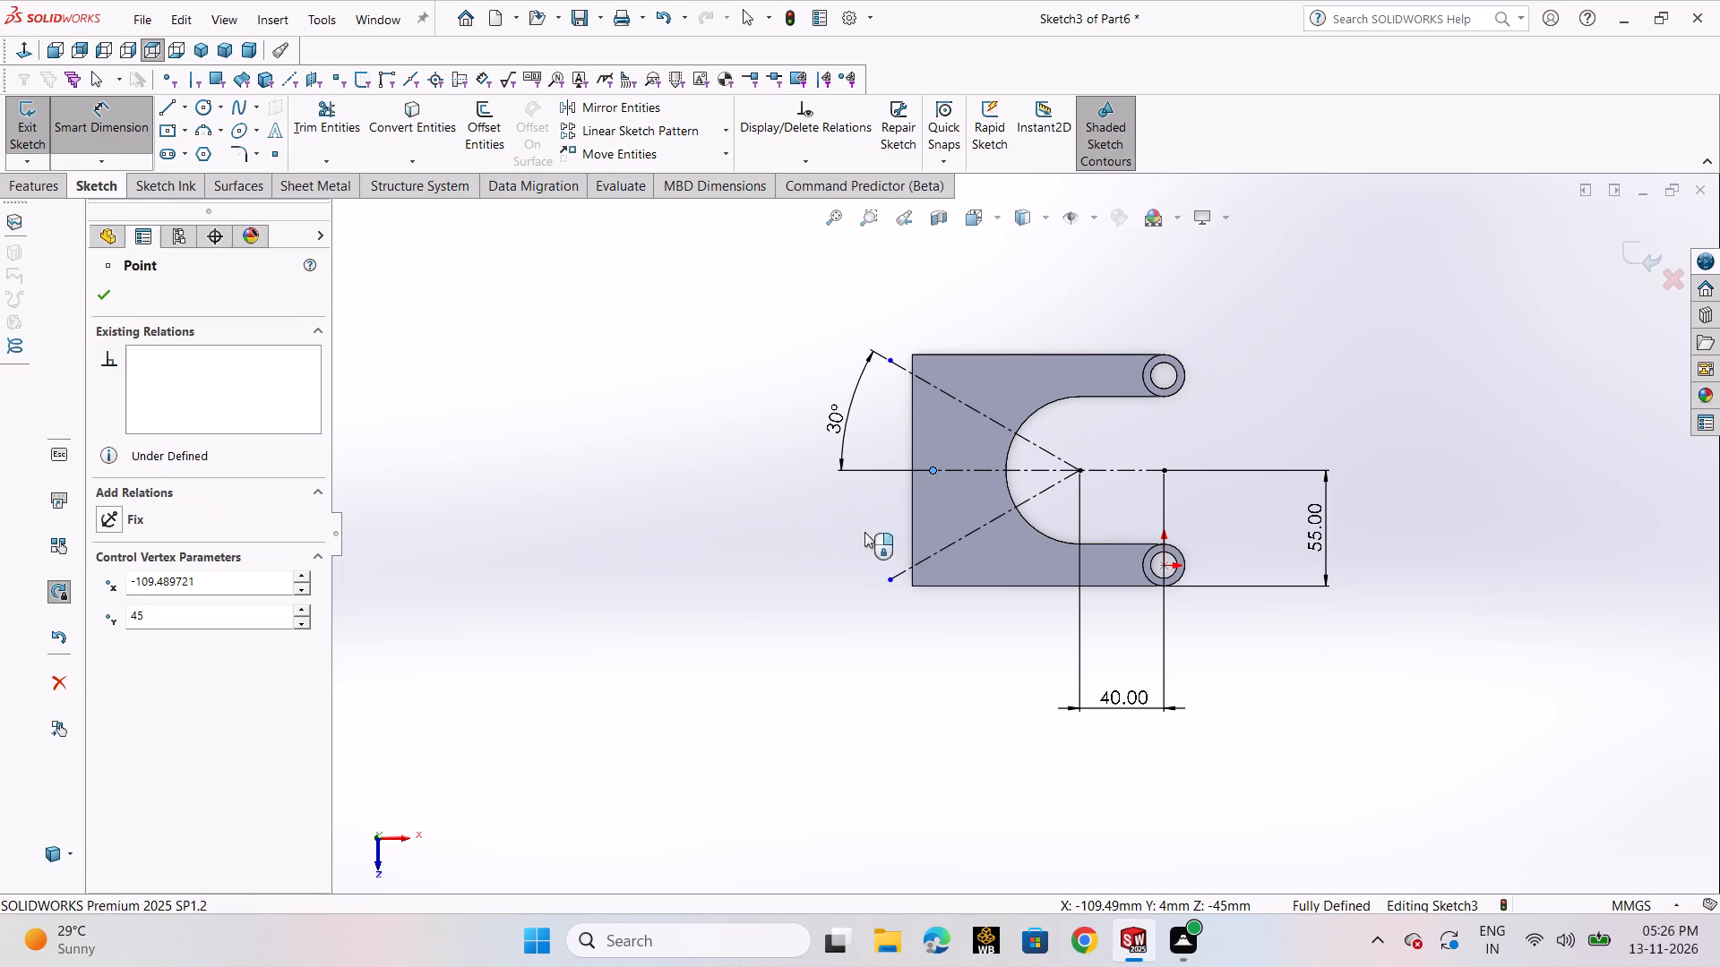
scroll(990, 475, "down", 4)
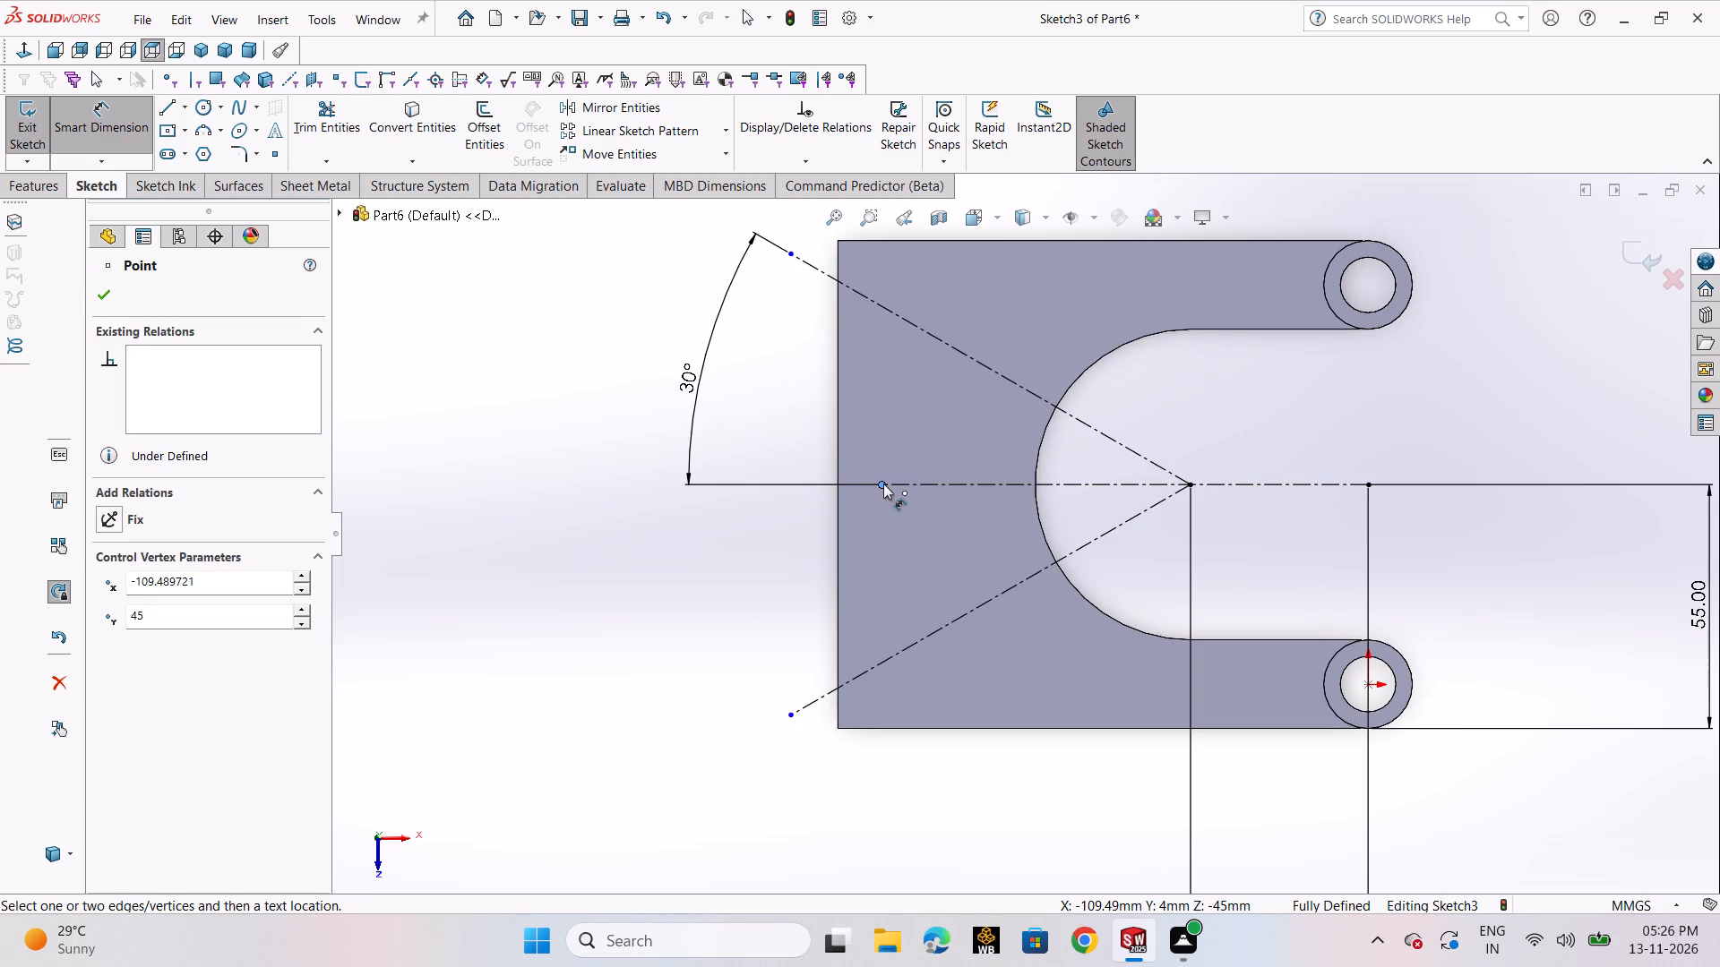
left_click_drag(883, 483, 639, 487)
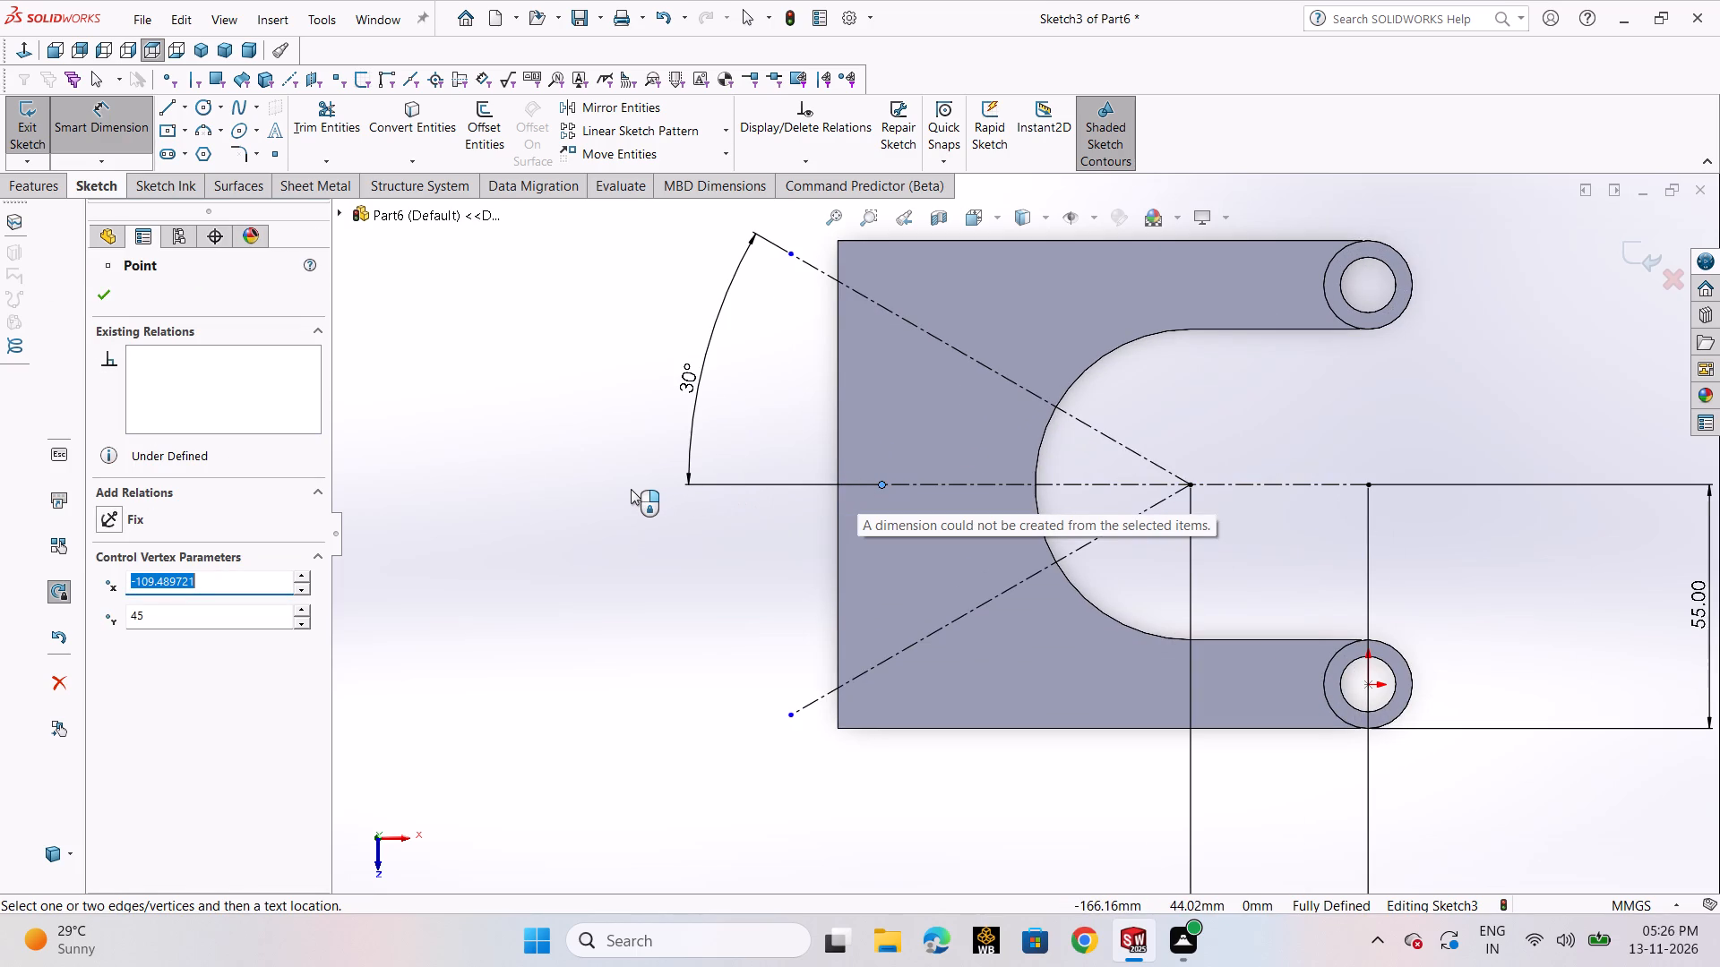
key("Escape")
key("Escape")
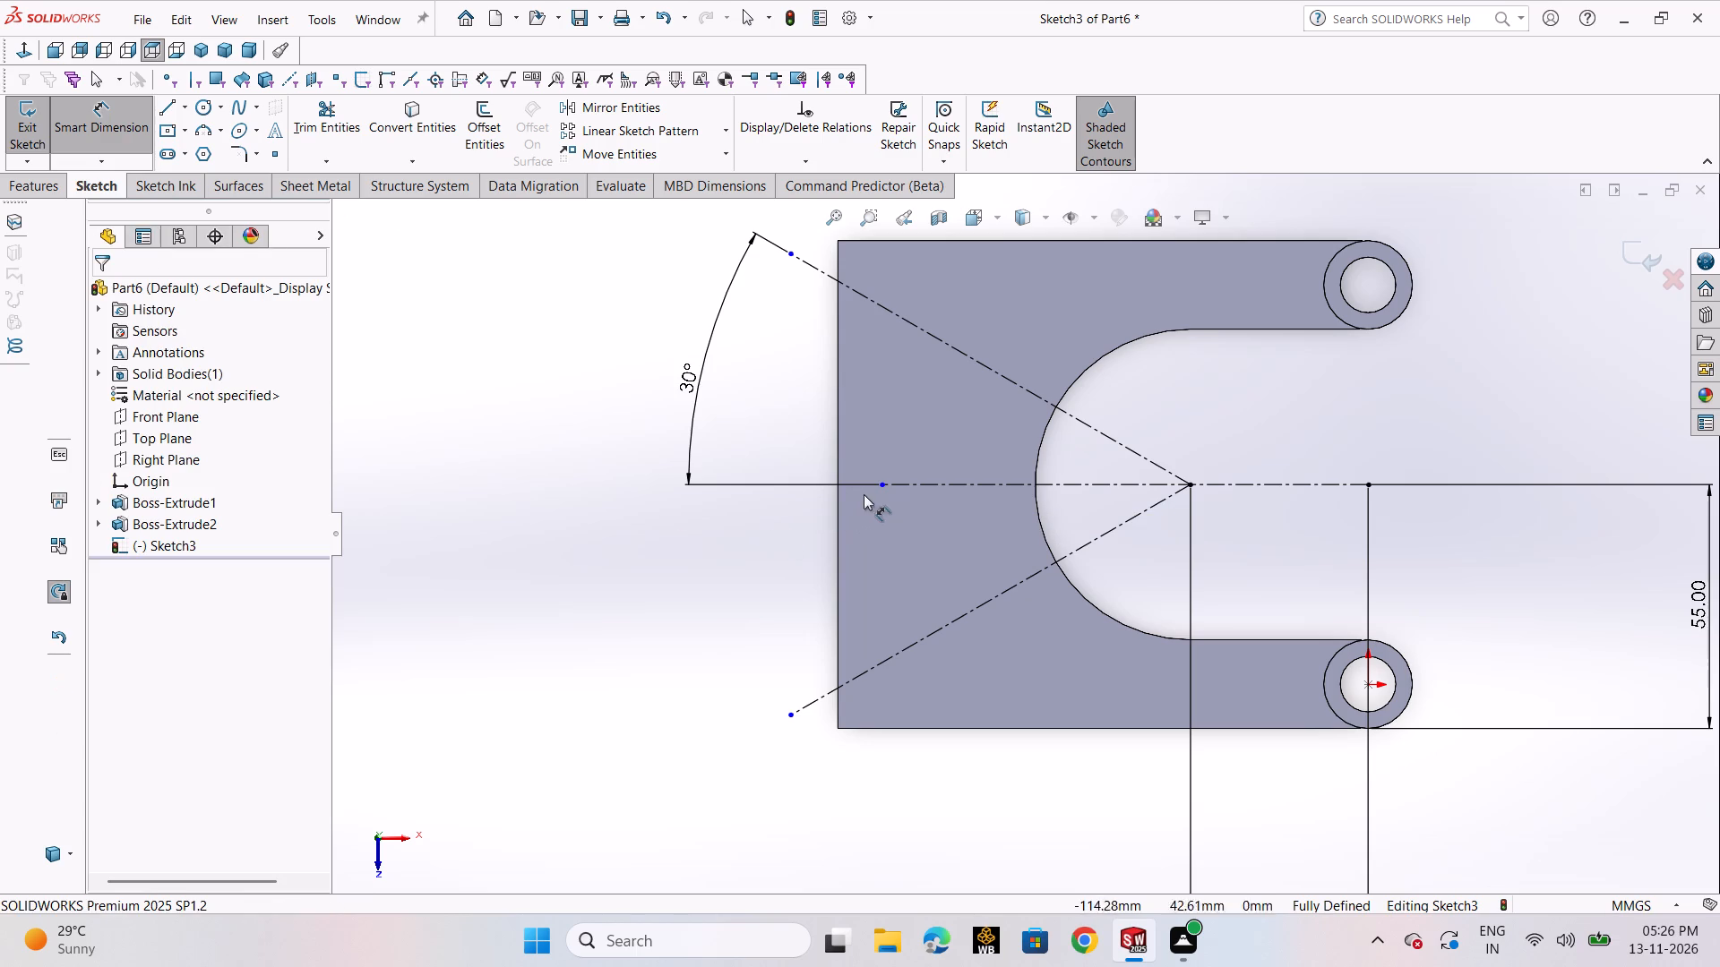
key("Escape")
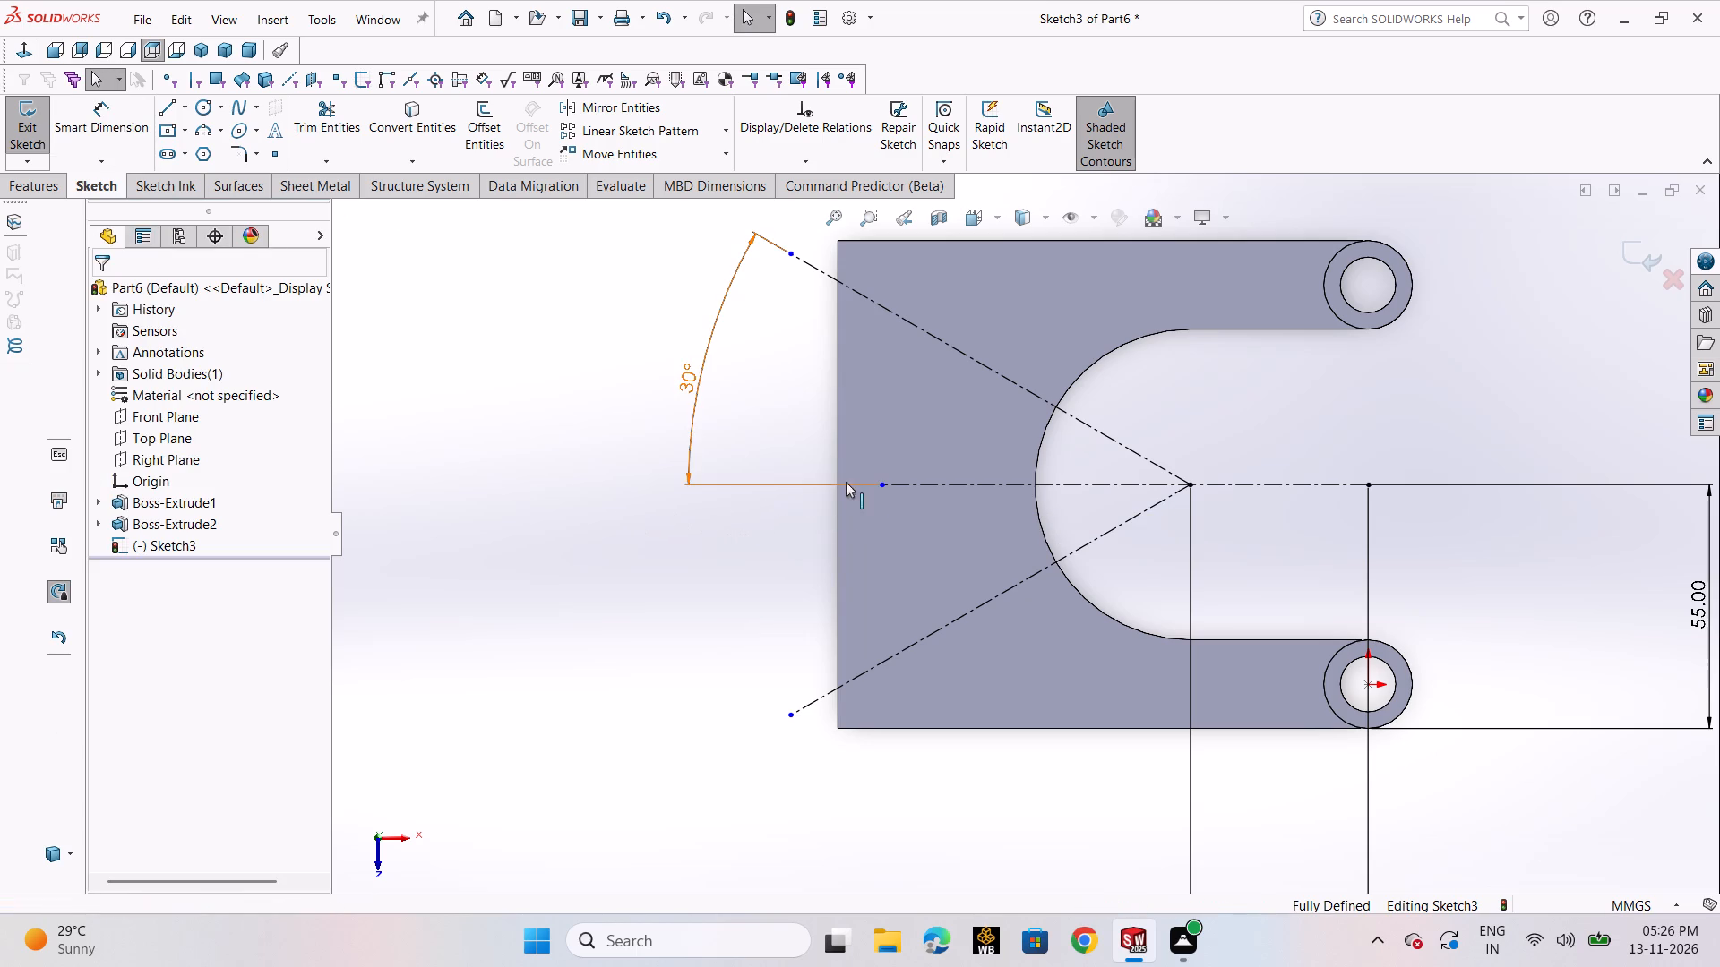
Extend the horizontal centerline's closed-side end point to the midpoint of the plate's straight closed-side edge.
left_click_drag(881, 485, 835, 490)
left_click(783, 552)
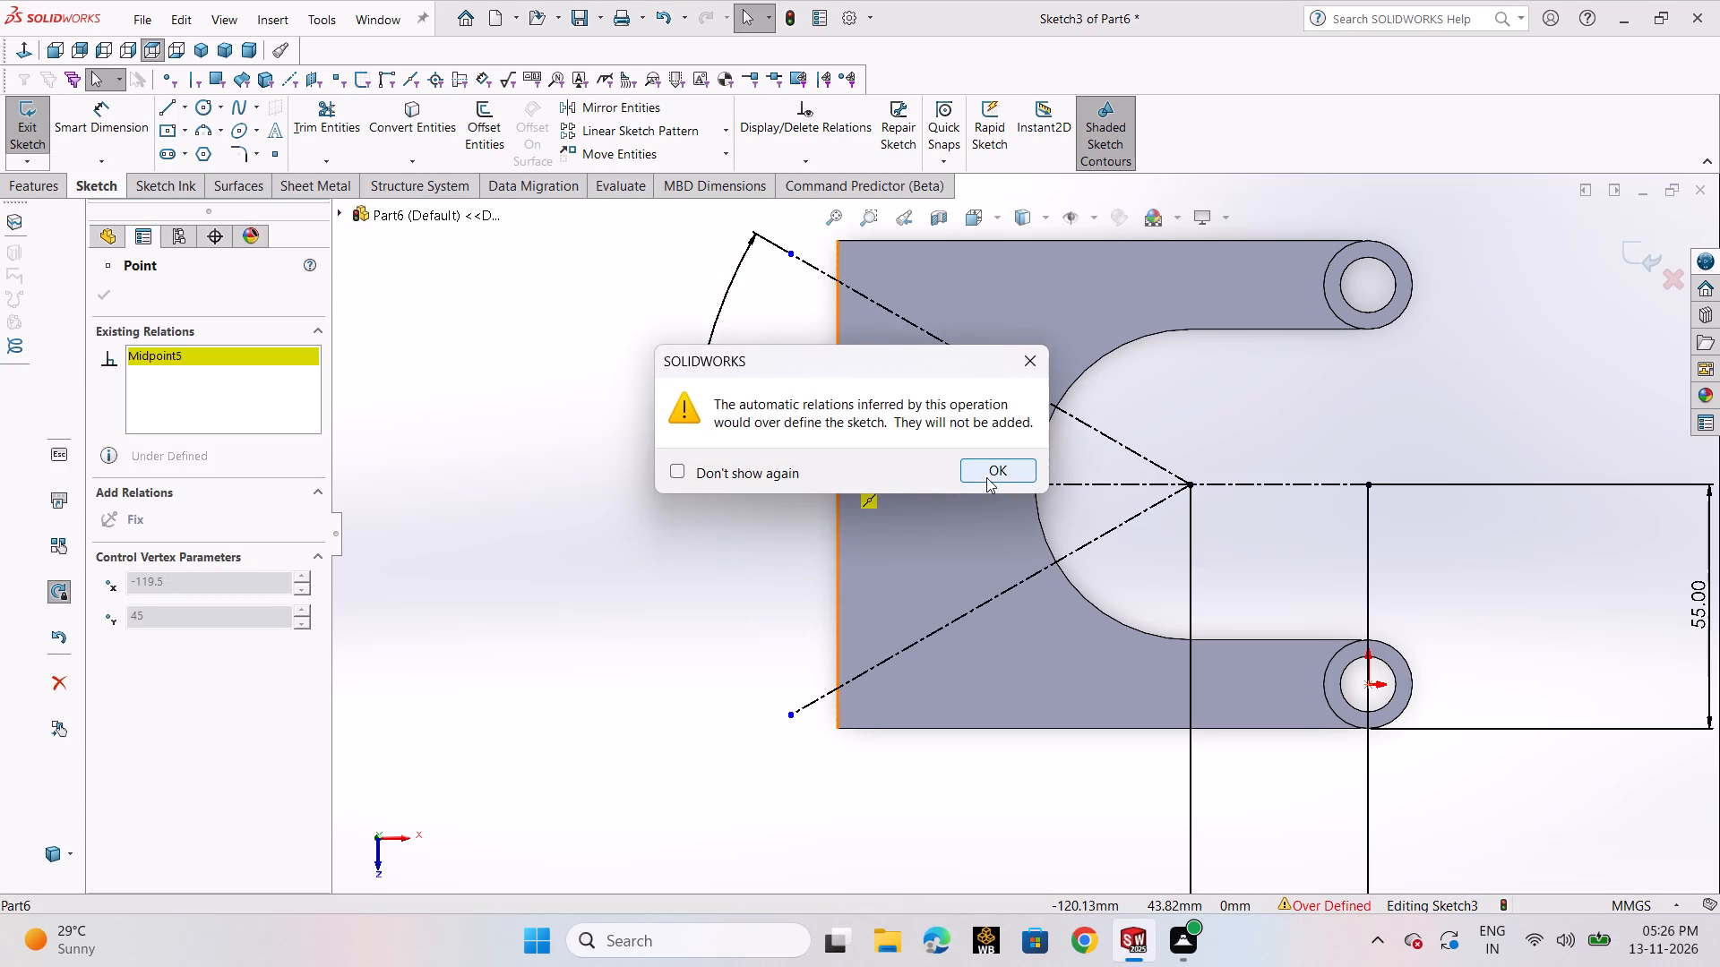
left_click(986, 477)
left_click(717, 585)
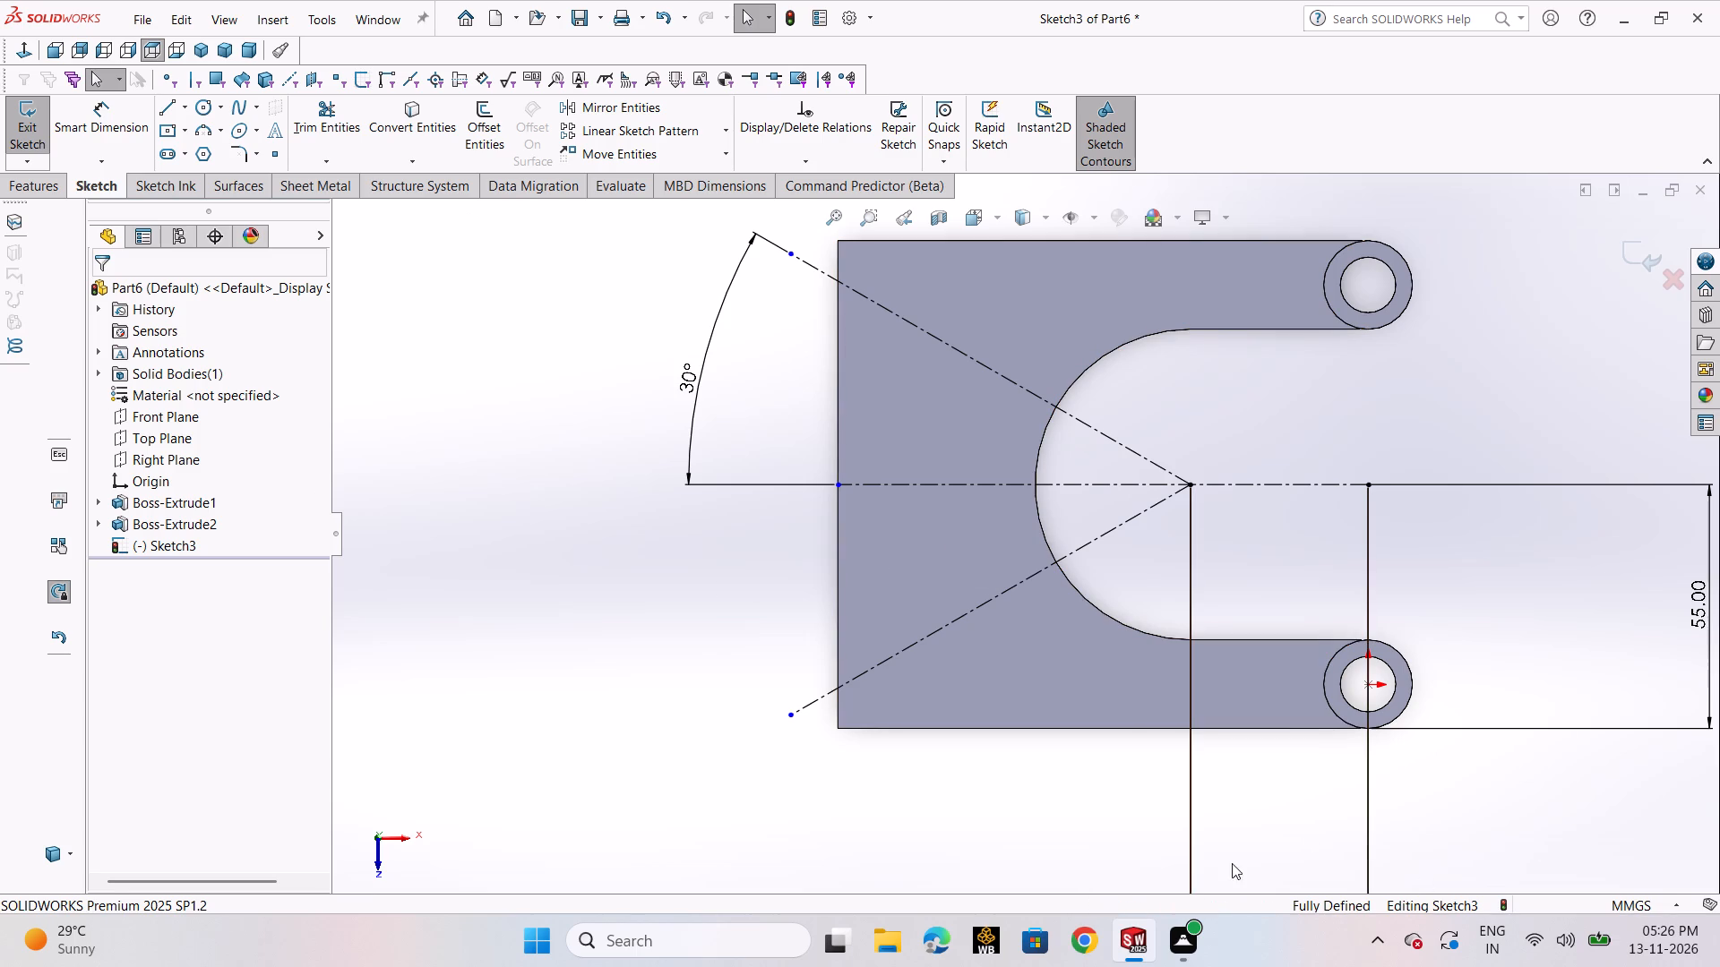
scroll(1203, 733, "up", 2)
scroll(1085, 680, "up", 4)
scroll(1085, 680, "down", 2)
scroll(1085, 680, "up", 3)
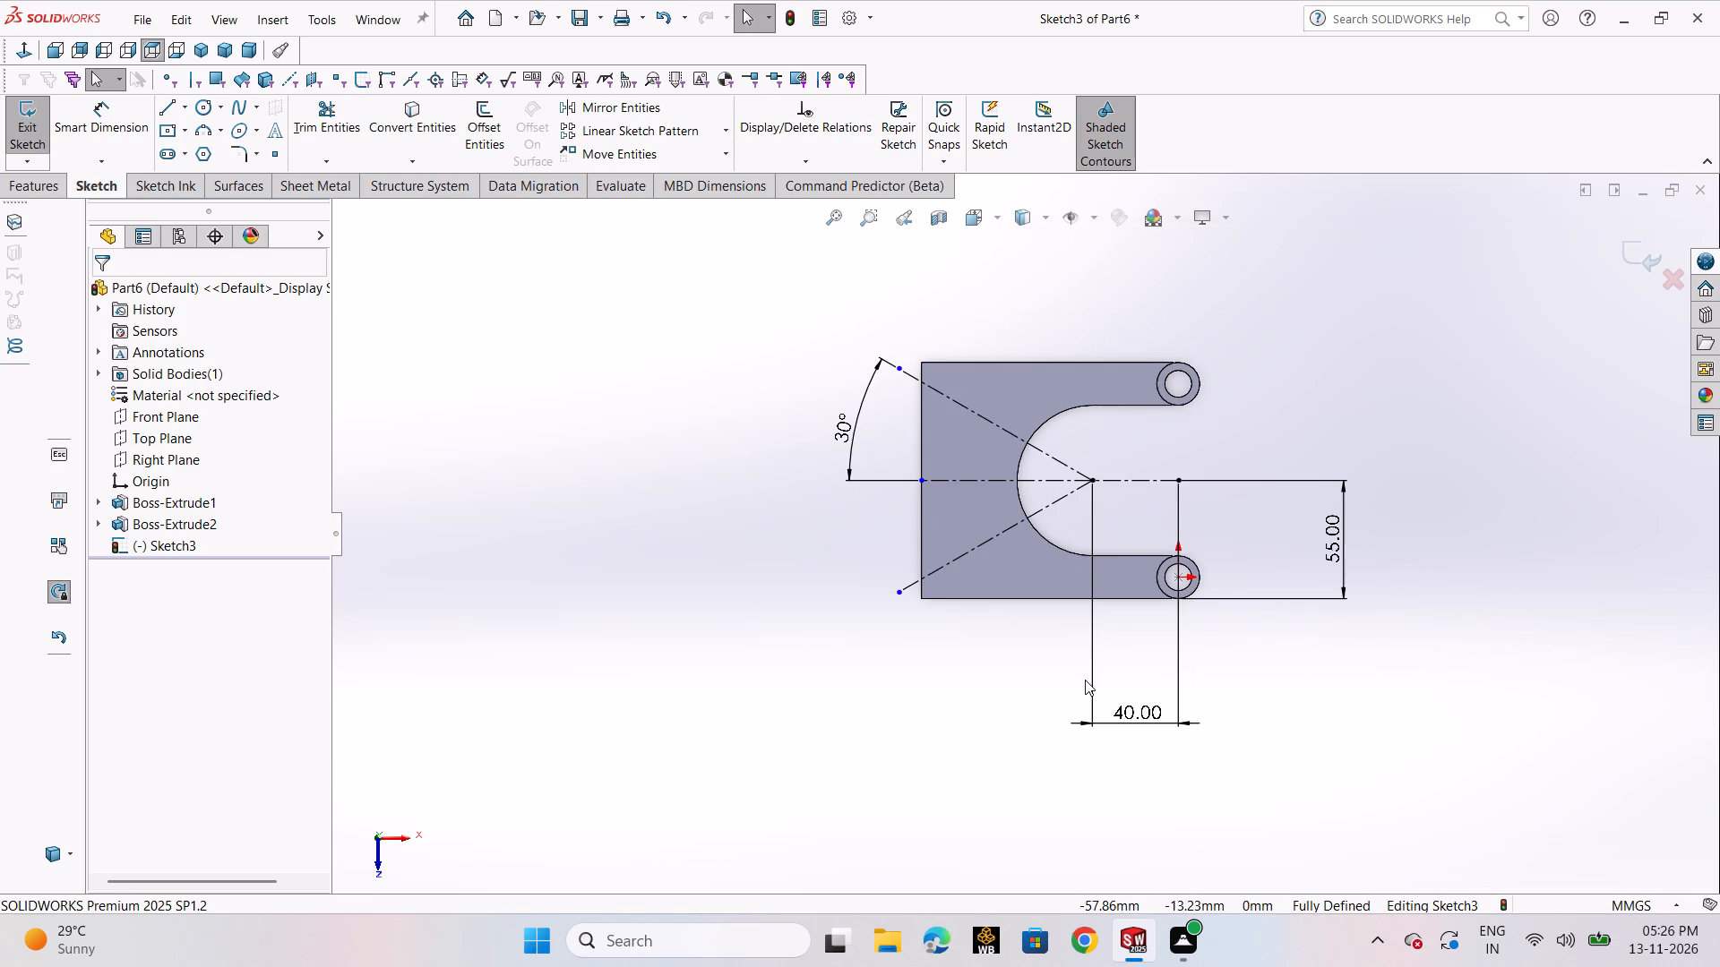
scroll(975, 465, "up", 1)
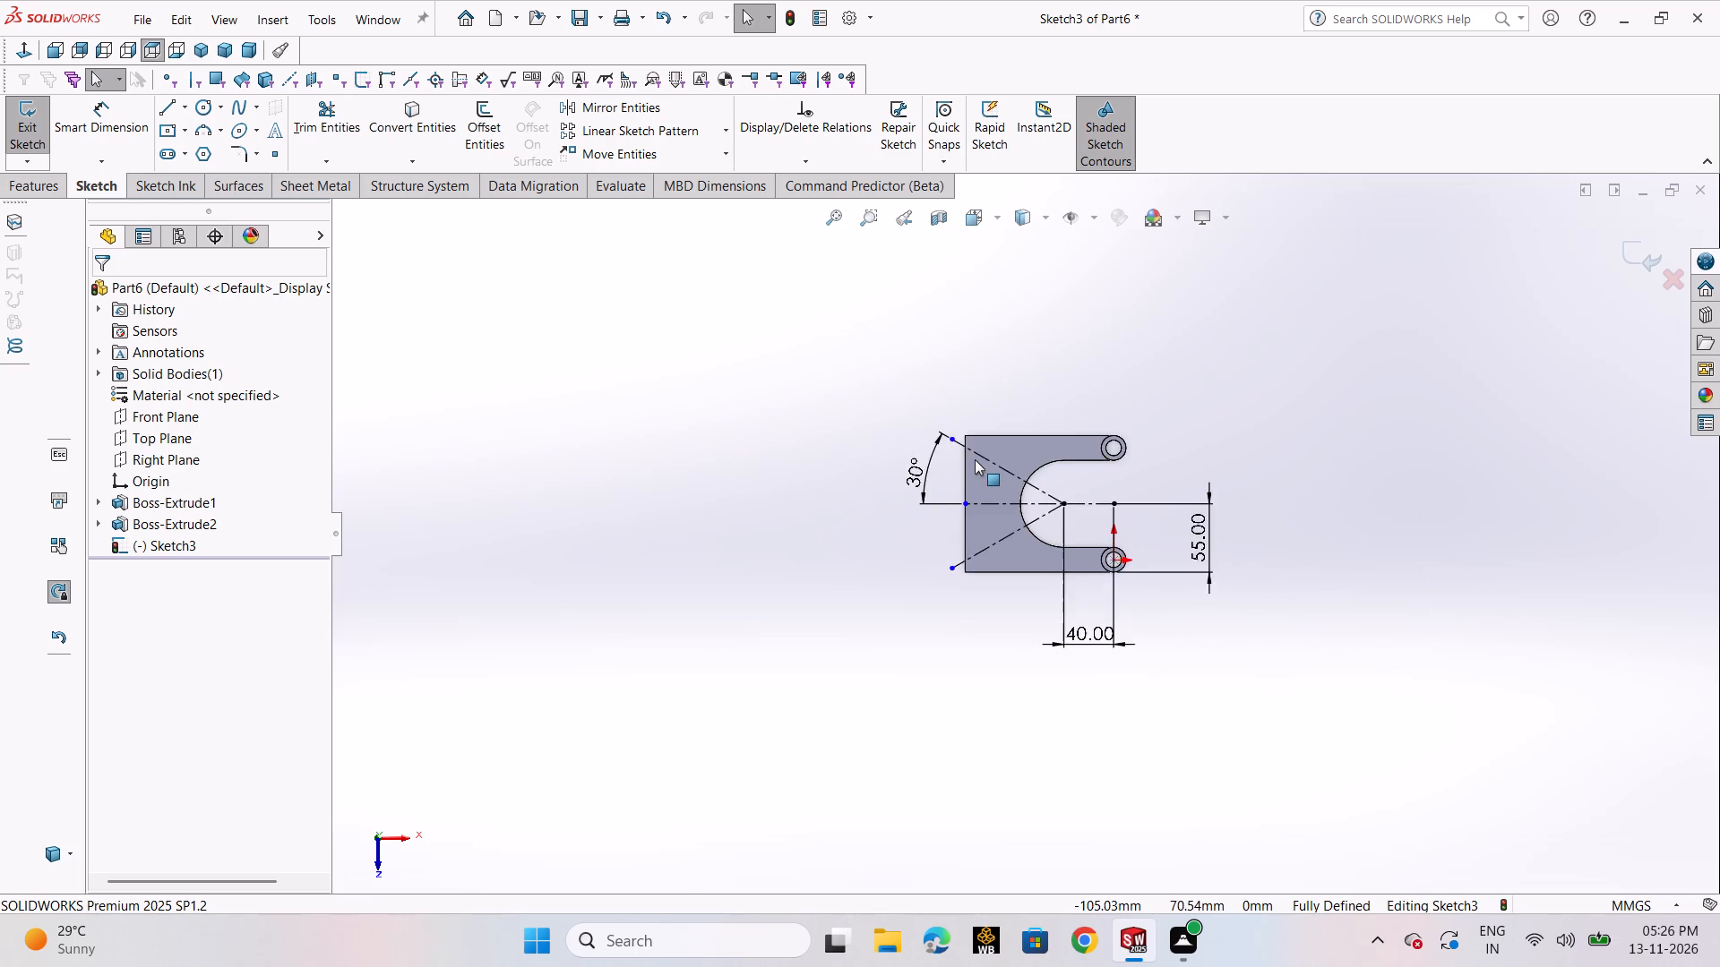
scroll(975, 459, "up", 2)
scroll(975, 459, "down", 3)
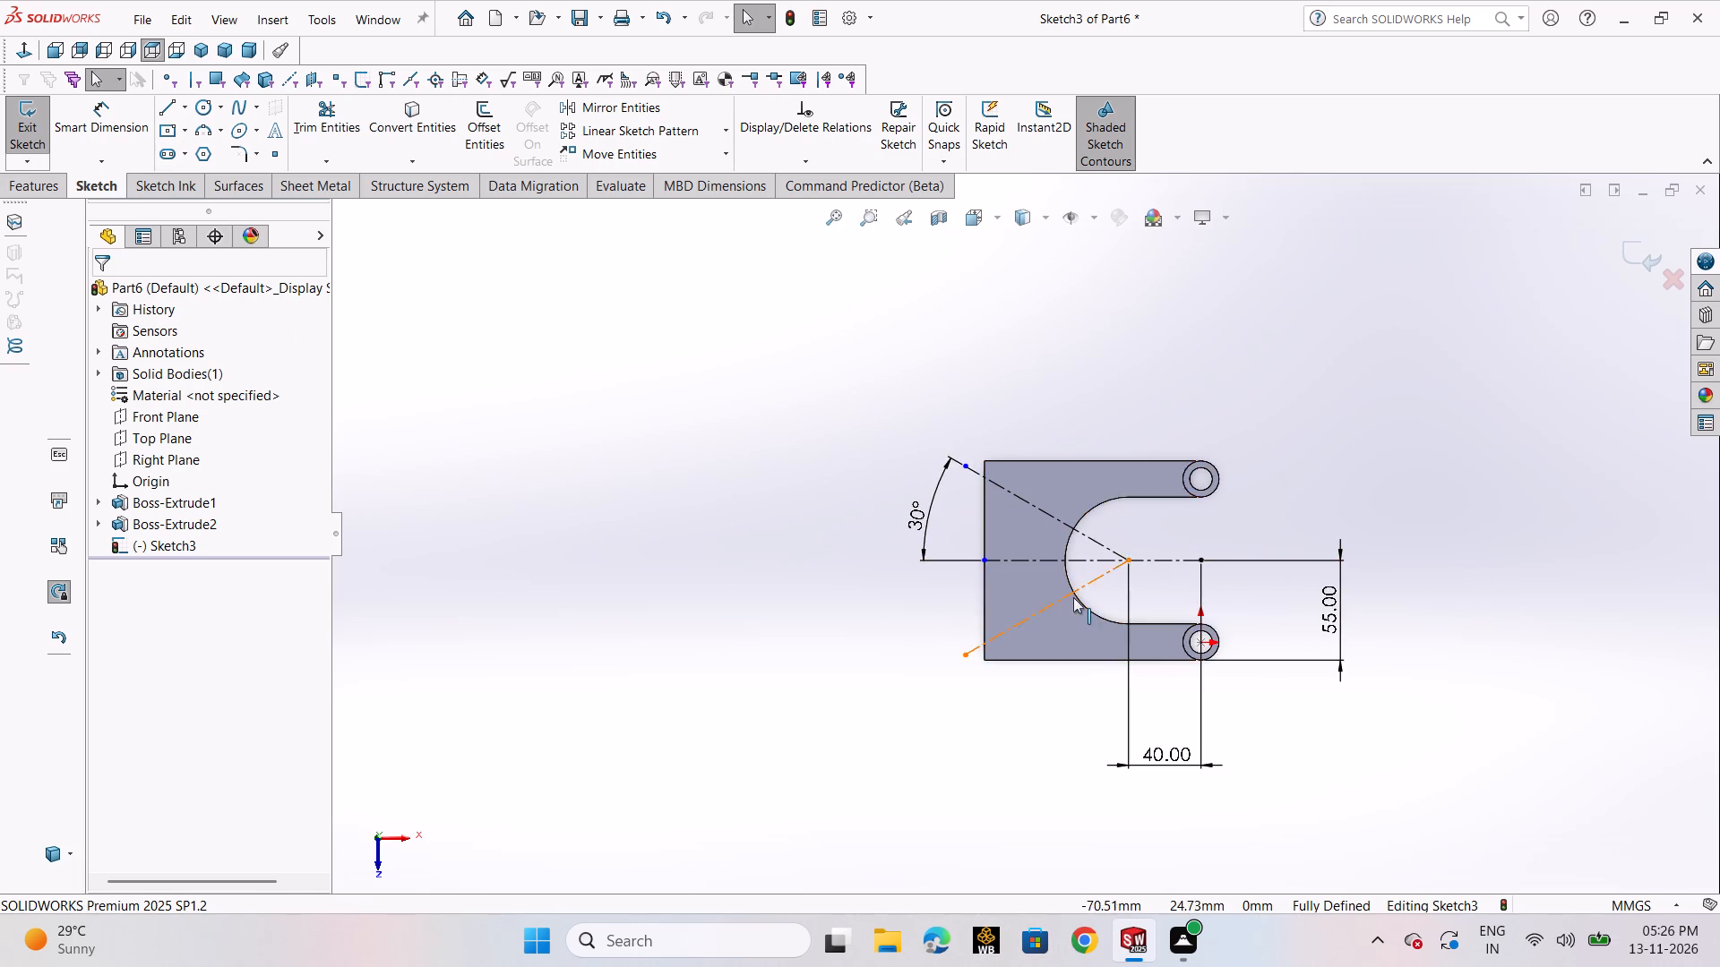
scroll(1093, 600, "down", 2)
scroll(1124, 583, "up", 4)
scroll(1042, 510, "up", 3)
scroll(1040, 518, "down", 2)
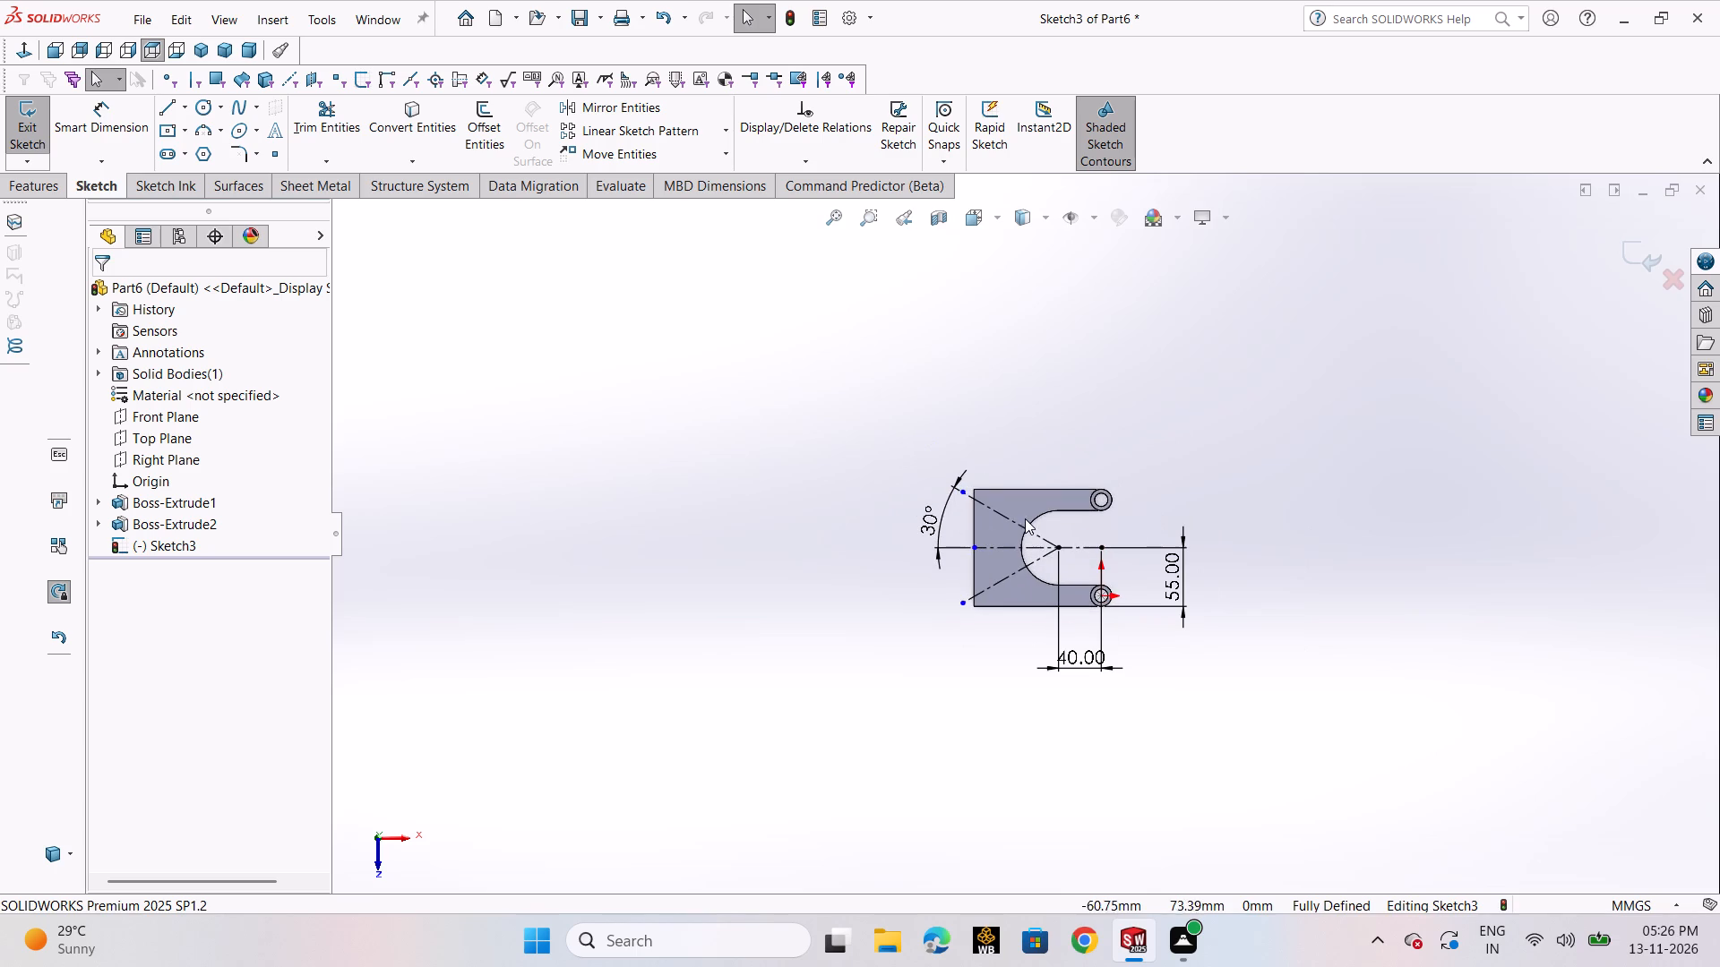
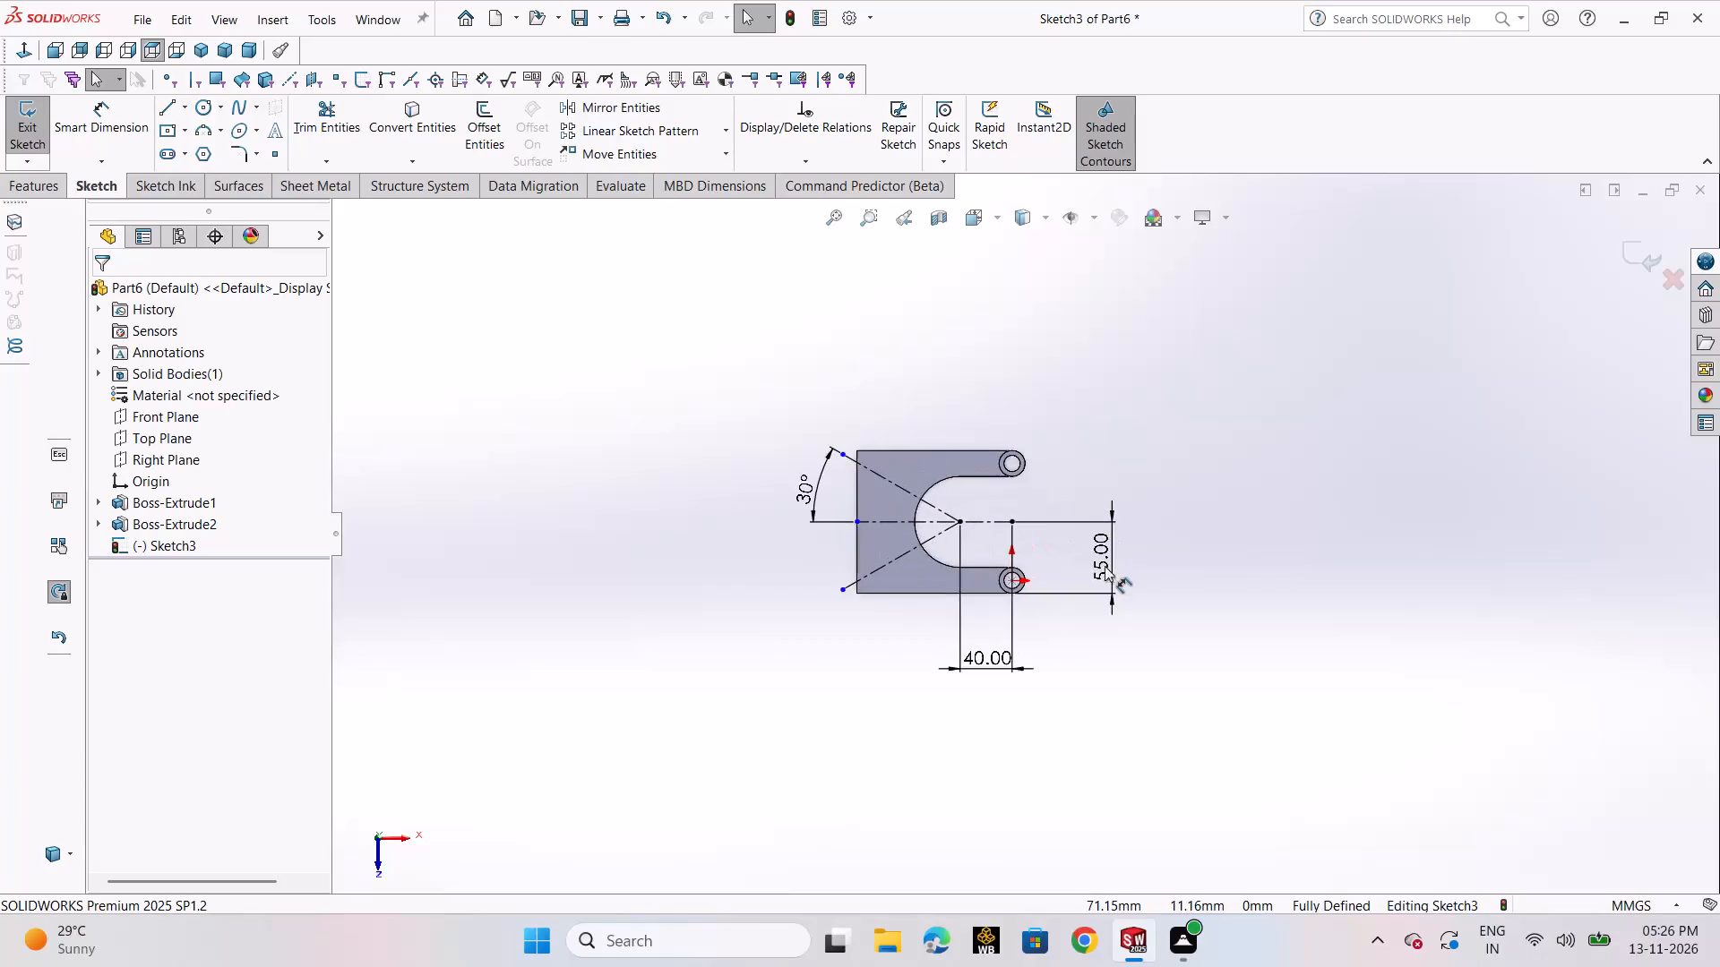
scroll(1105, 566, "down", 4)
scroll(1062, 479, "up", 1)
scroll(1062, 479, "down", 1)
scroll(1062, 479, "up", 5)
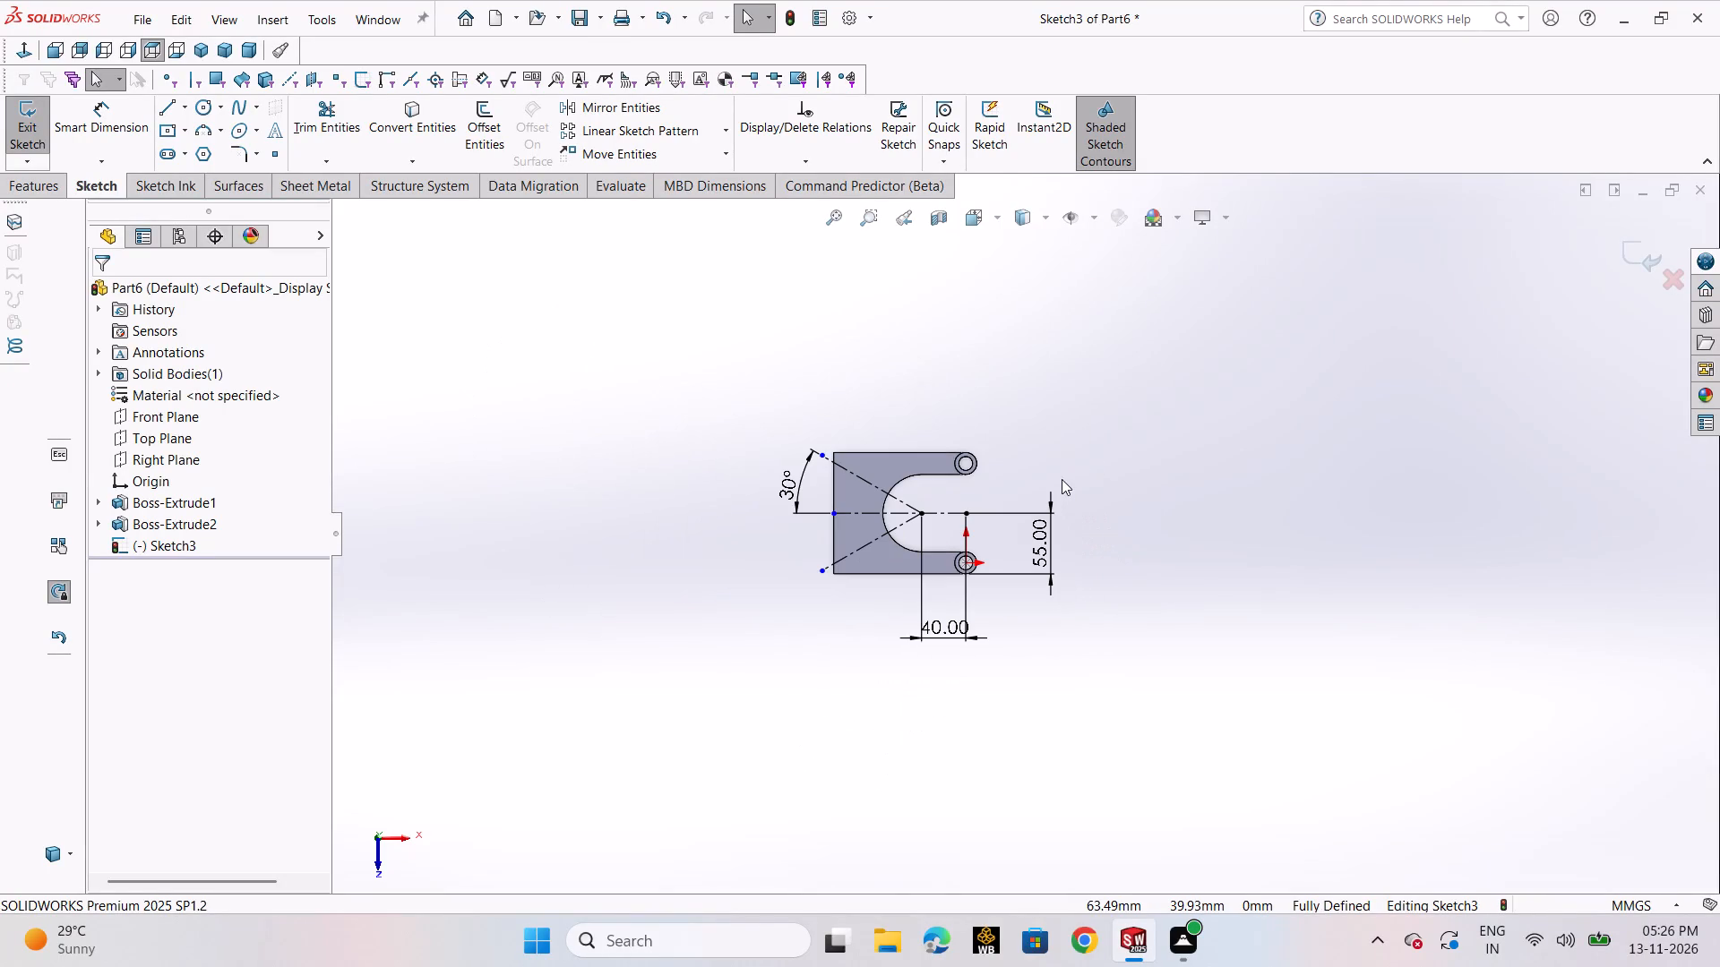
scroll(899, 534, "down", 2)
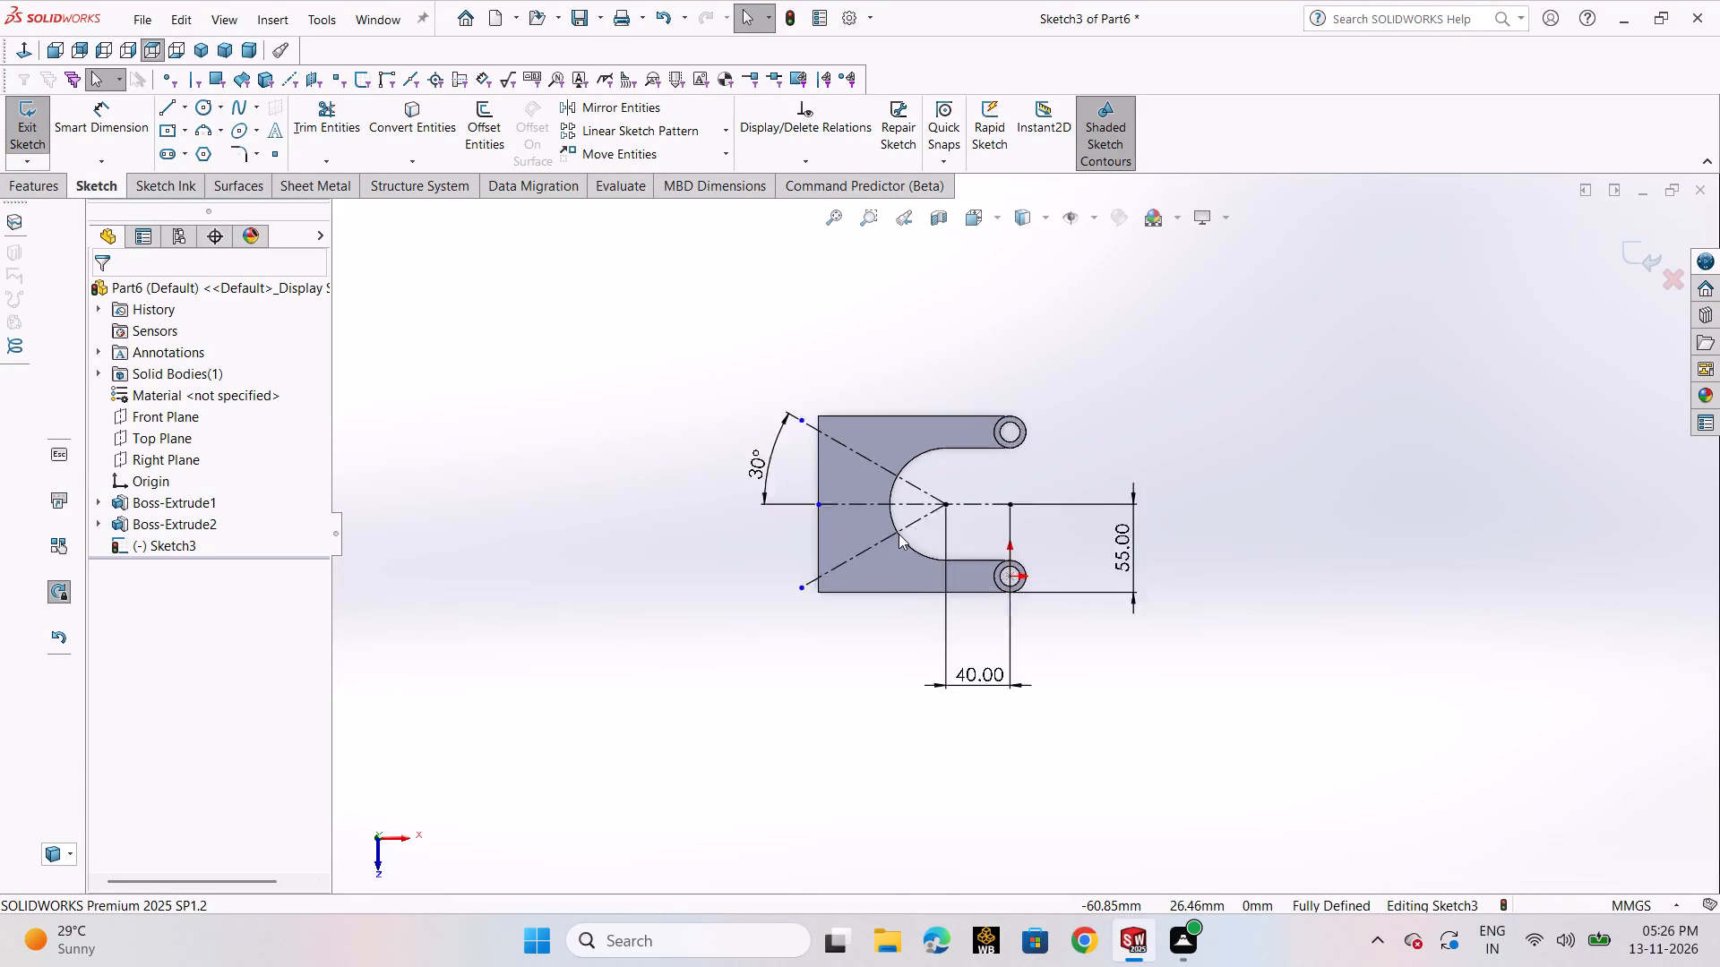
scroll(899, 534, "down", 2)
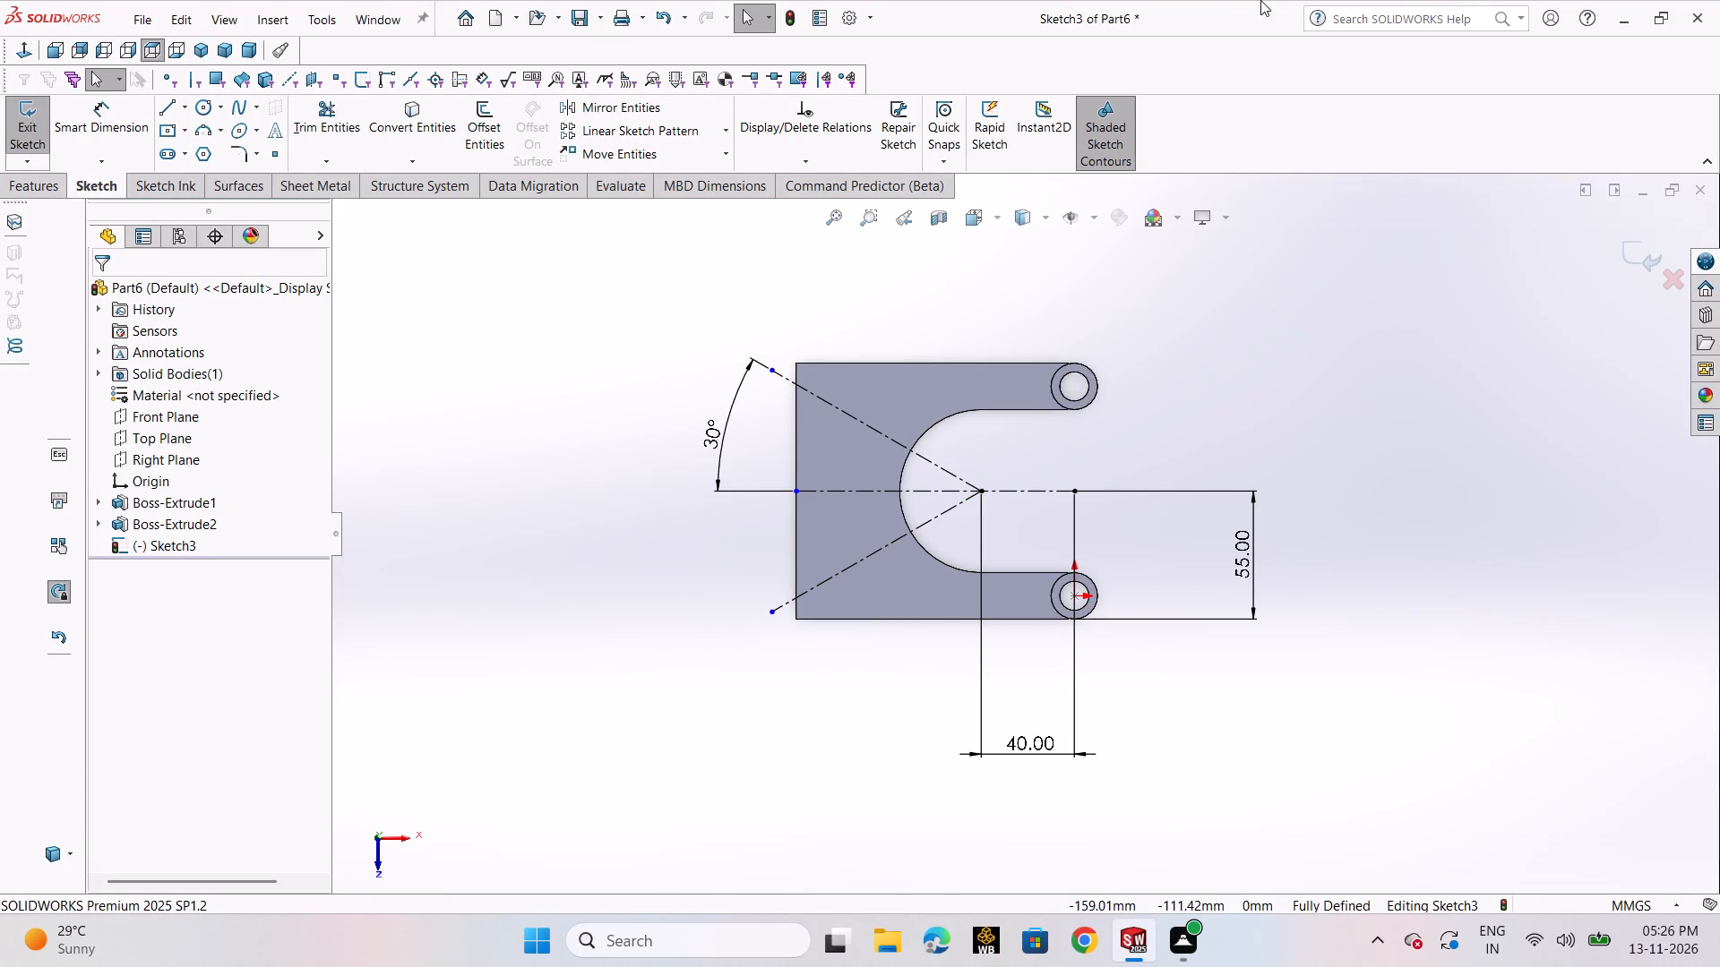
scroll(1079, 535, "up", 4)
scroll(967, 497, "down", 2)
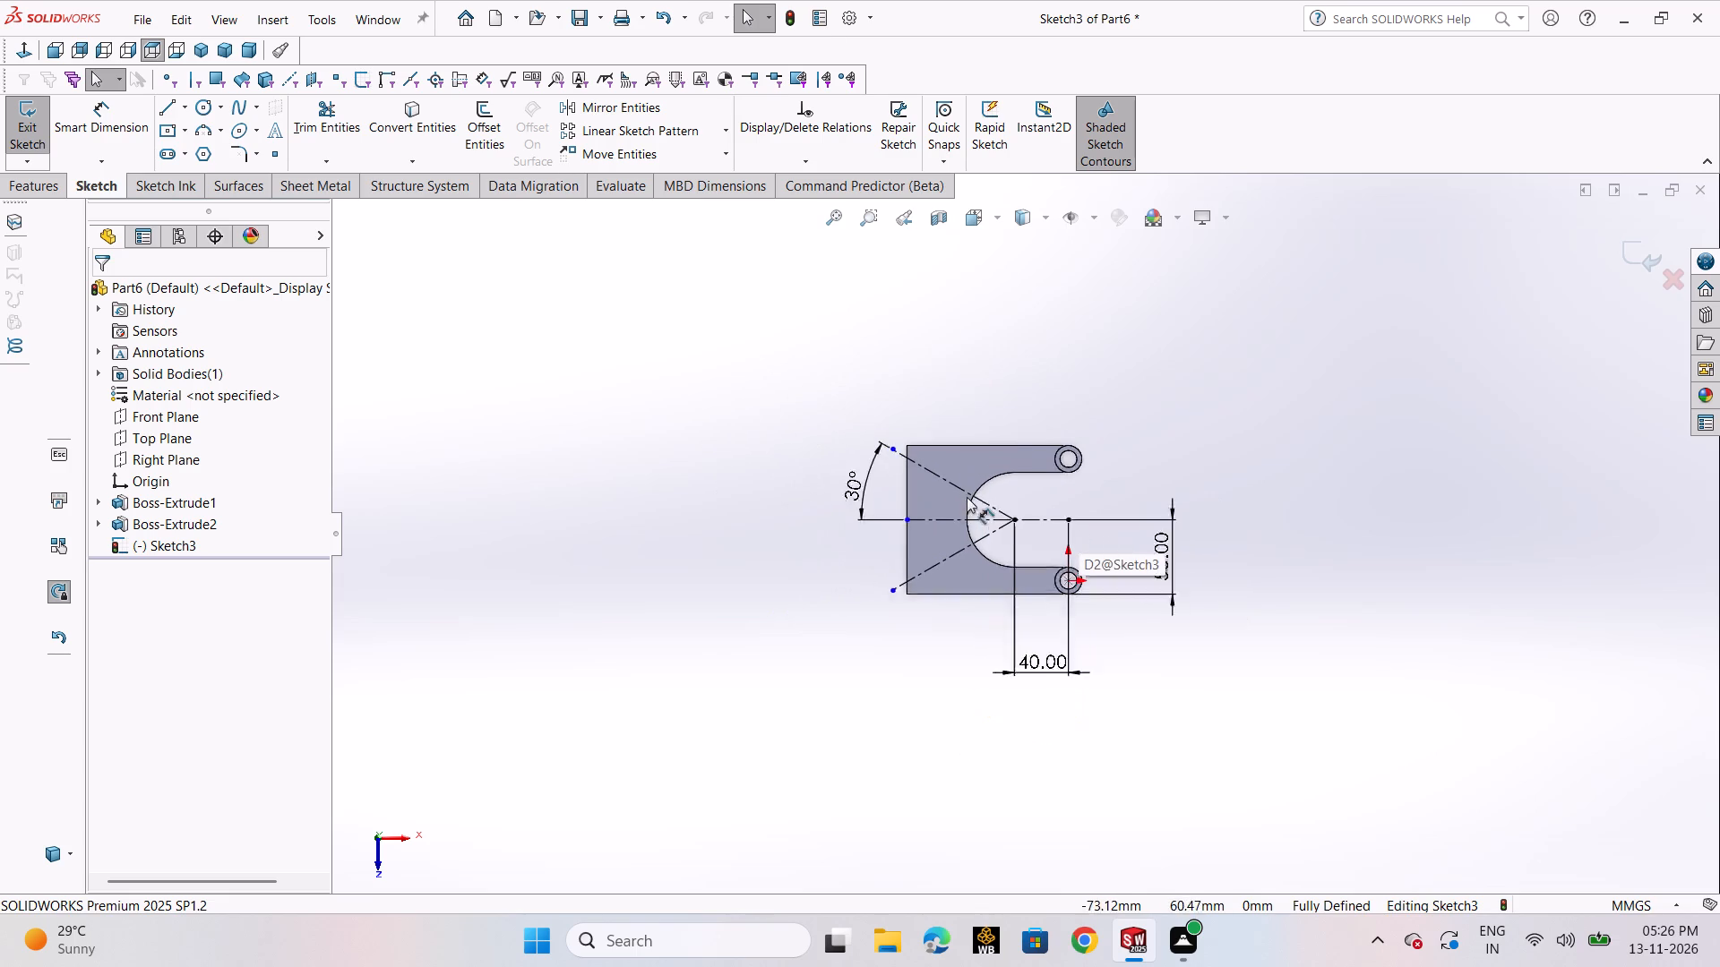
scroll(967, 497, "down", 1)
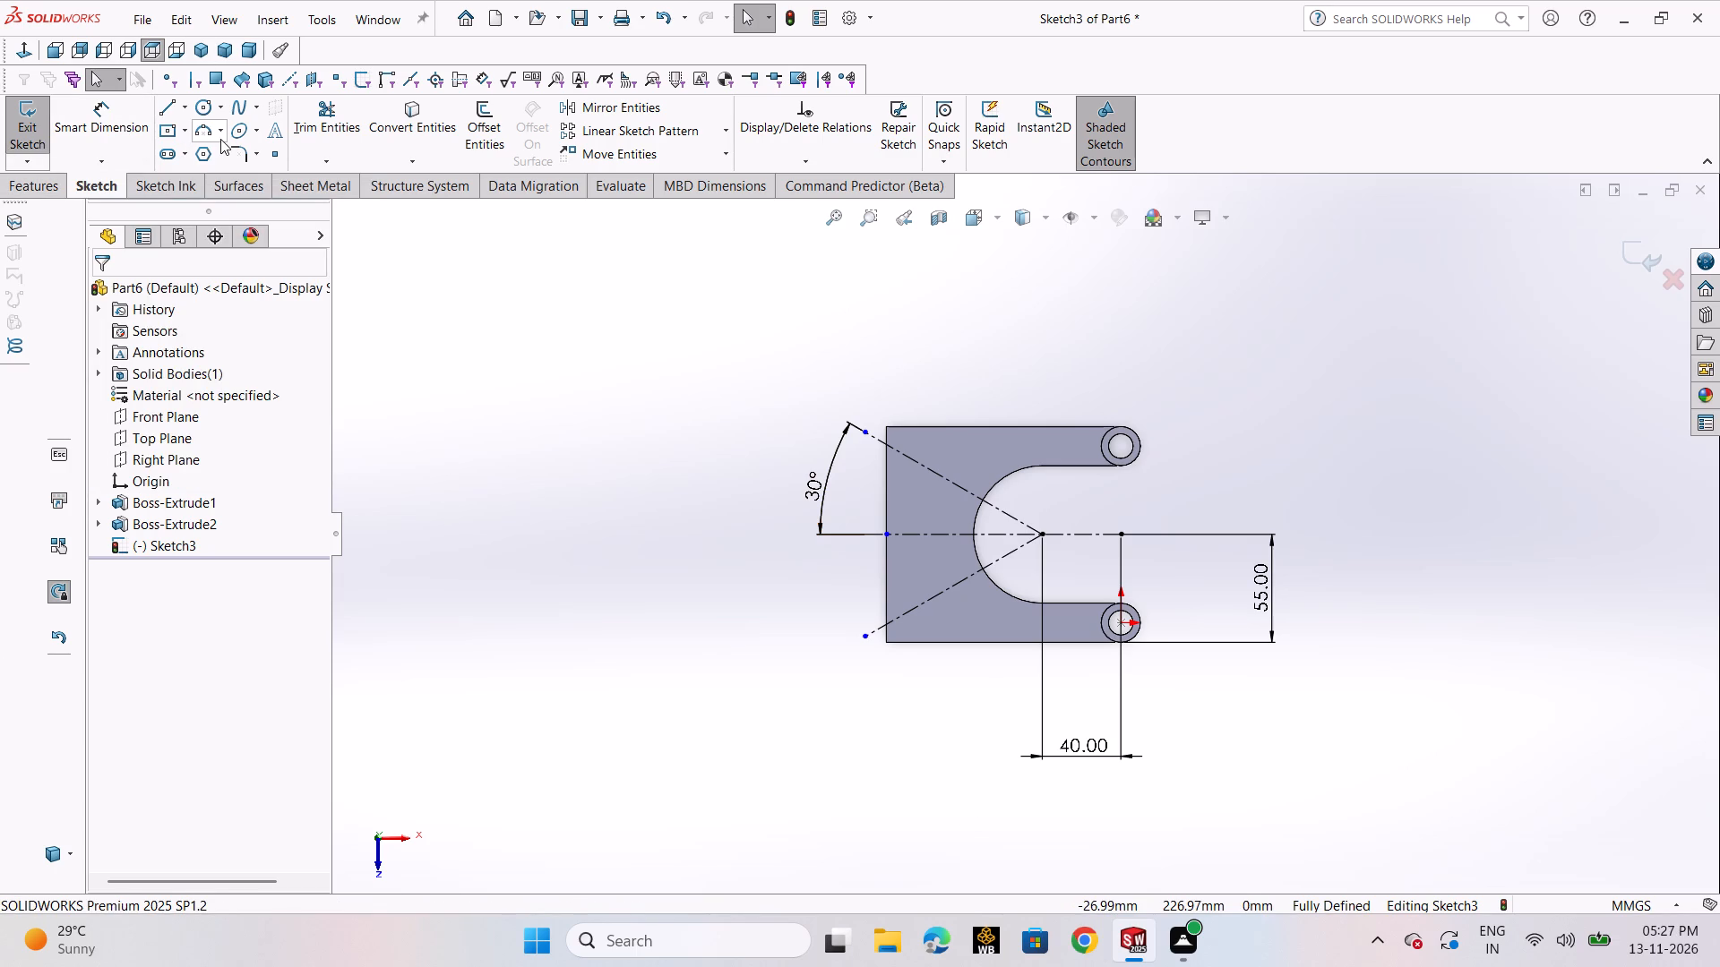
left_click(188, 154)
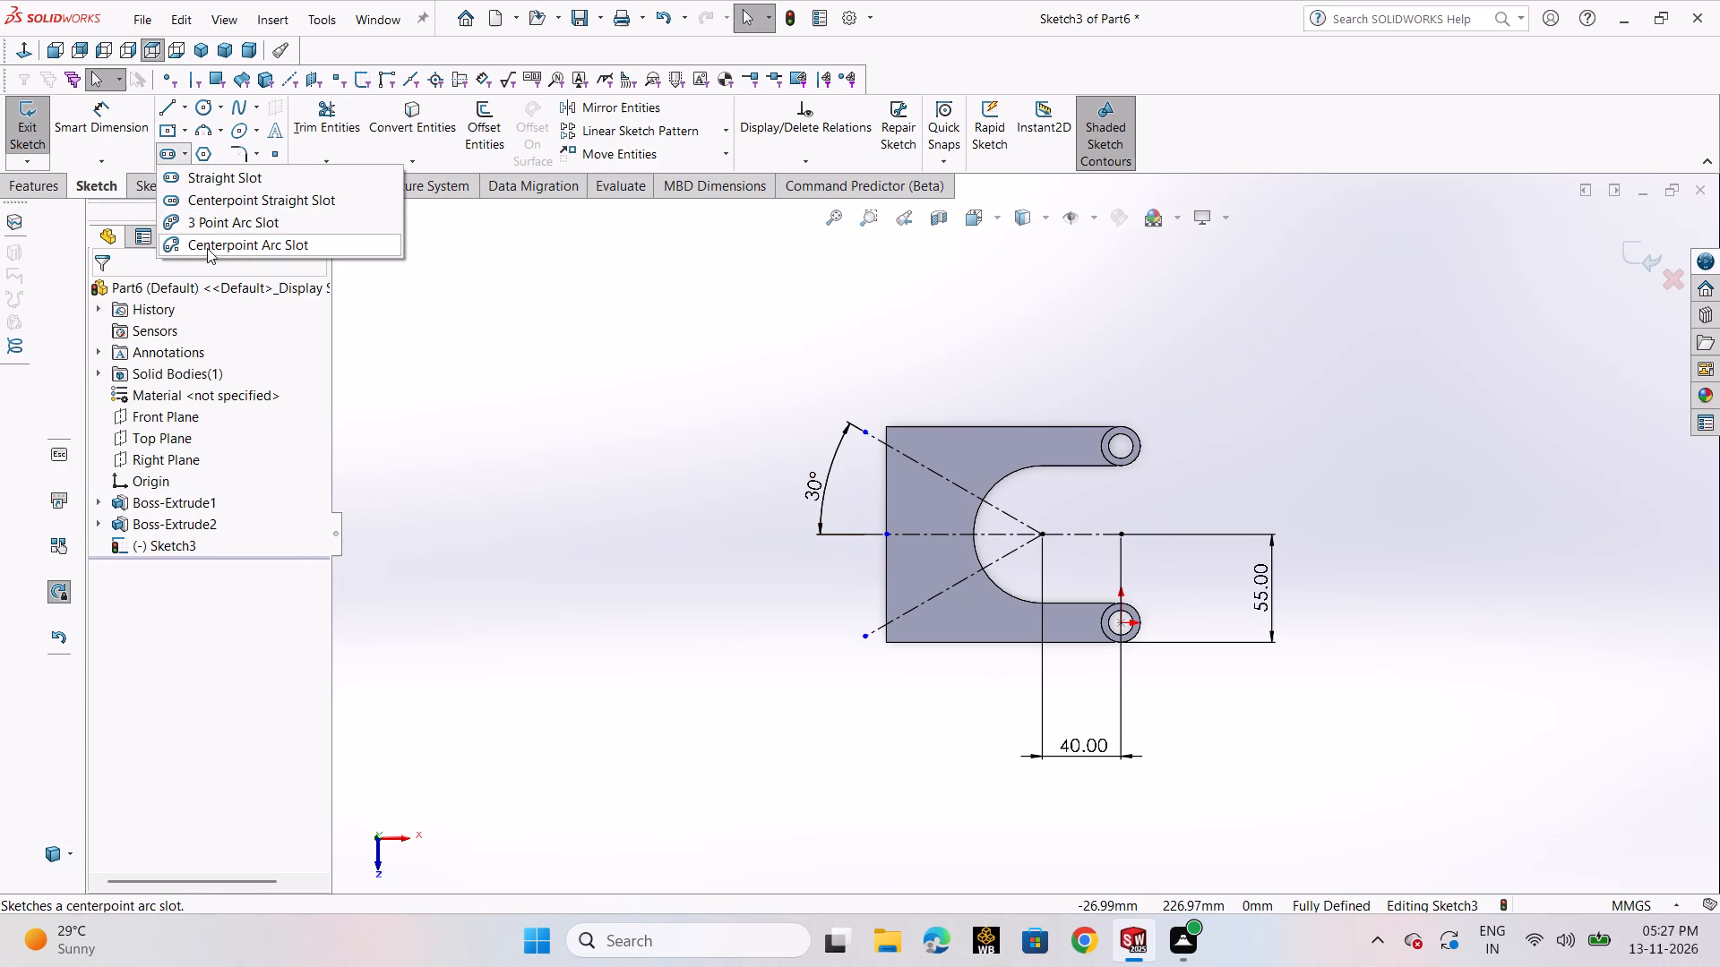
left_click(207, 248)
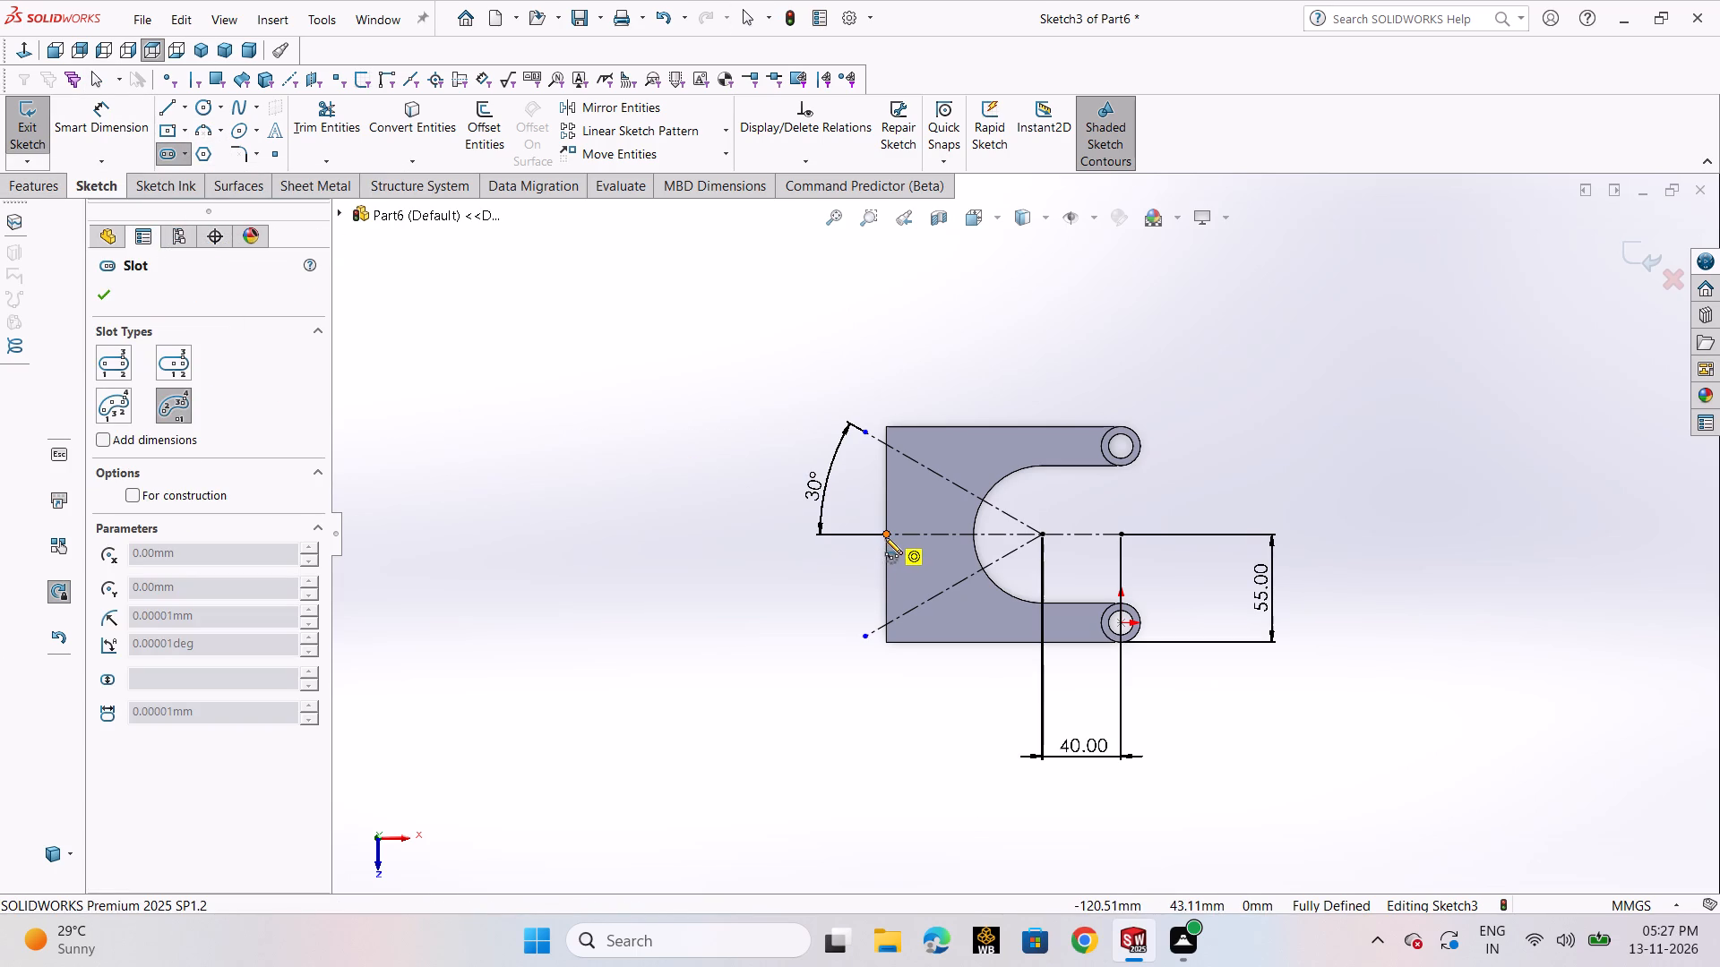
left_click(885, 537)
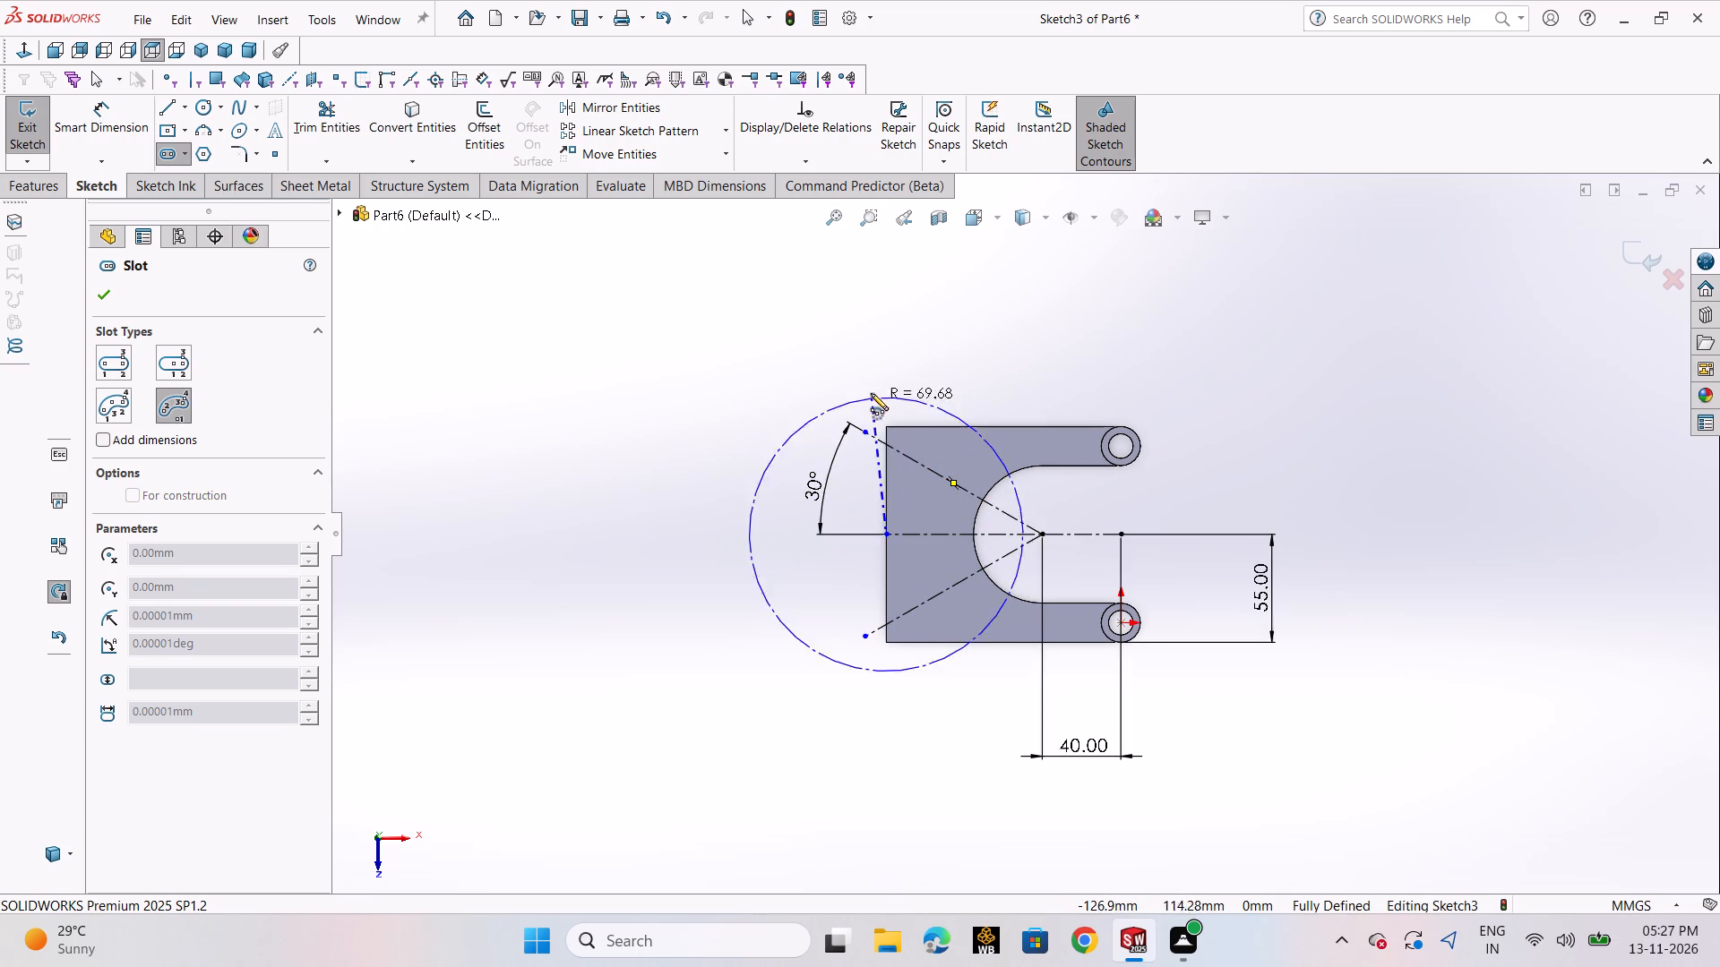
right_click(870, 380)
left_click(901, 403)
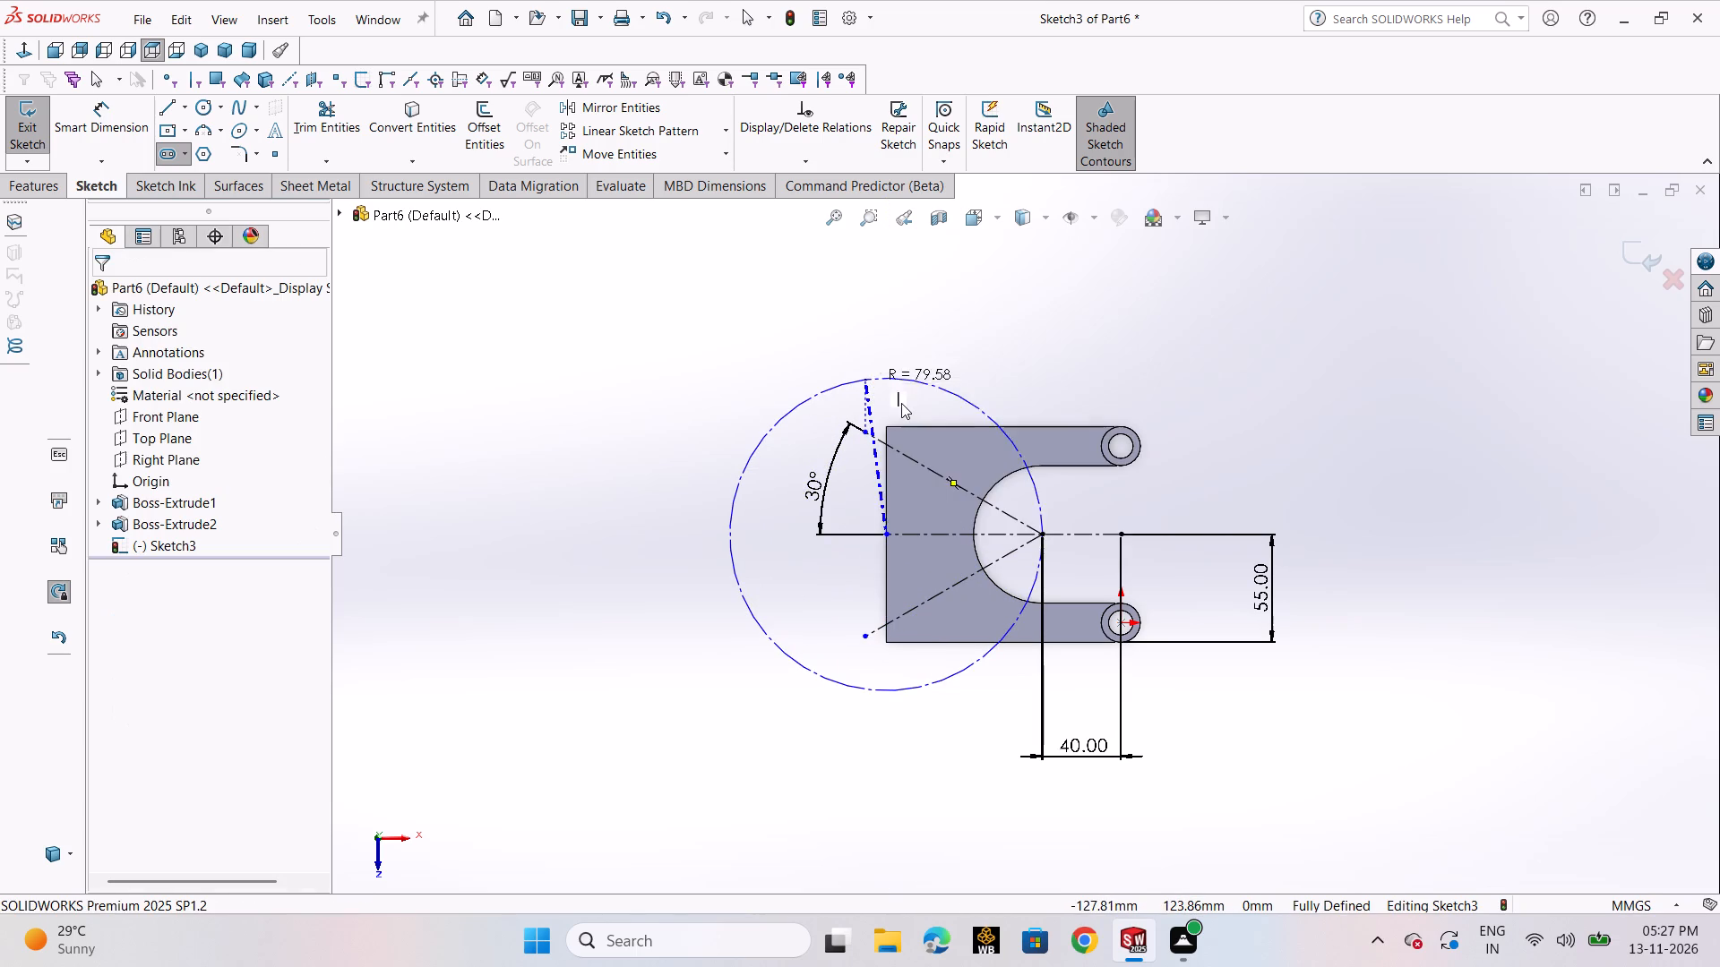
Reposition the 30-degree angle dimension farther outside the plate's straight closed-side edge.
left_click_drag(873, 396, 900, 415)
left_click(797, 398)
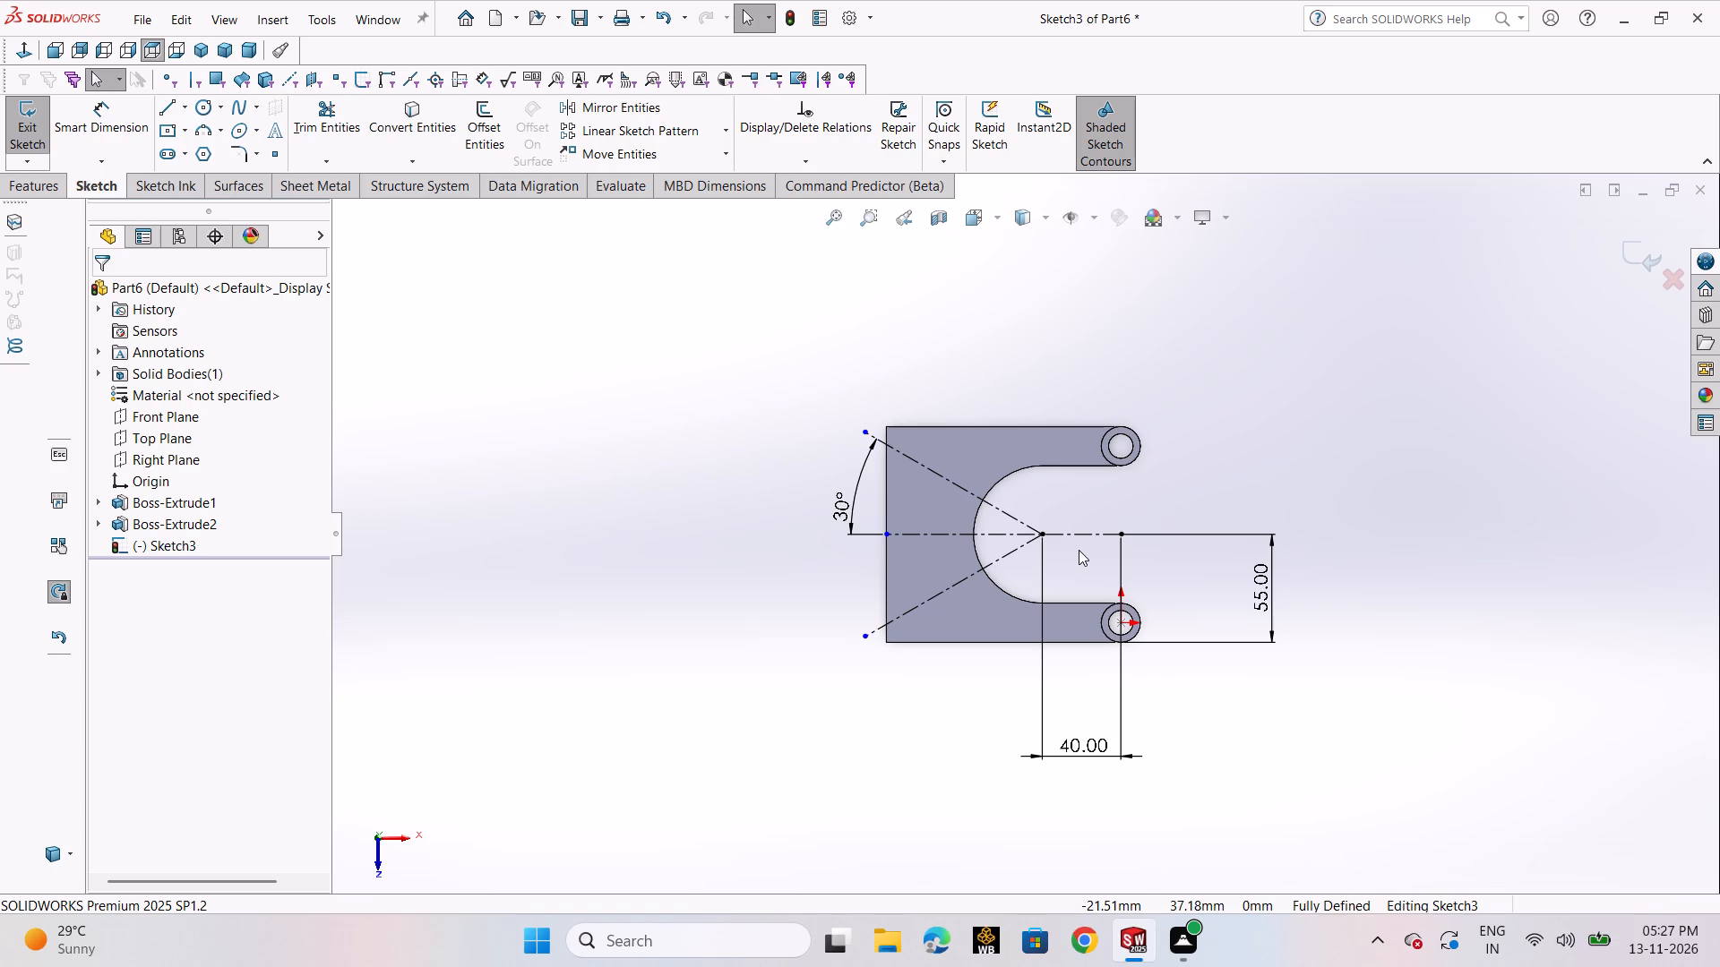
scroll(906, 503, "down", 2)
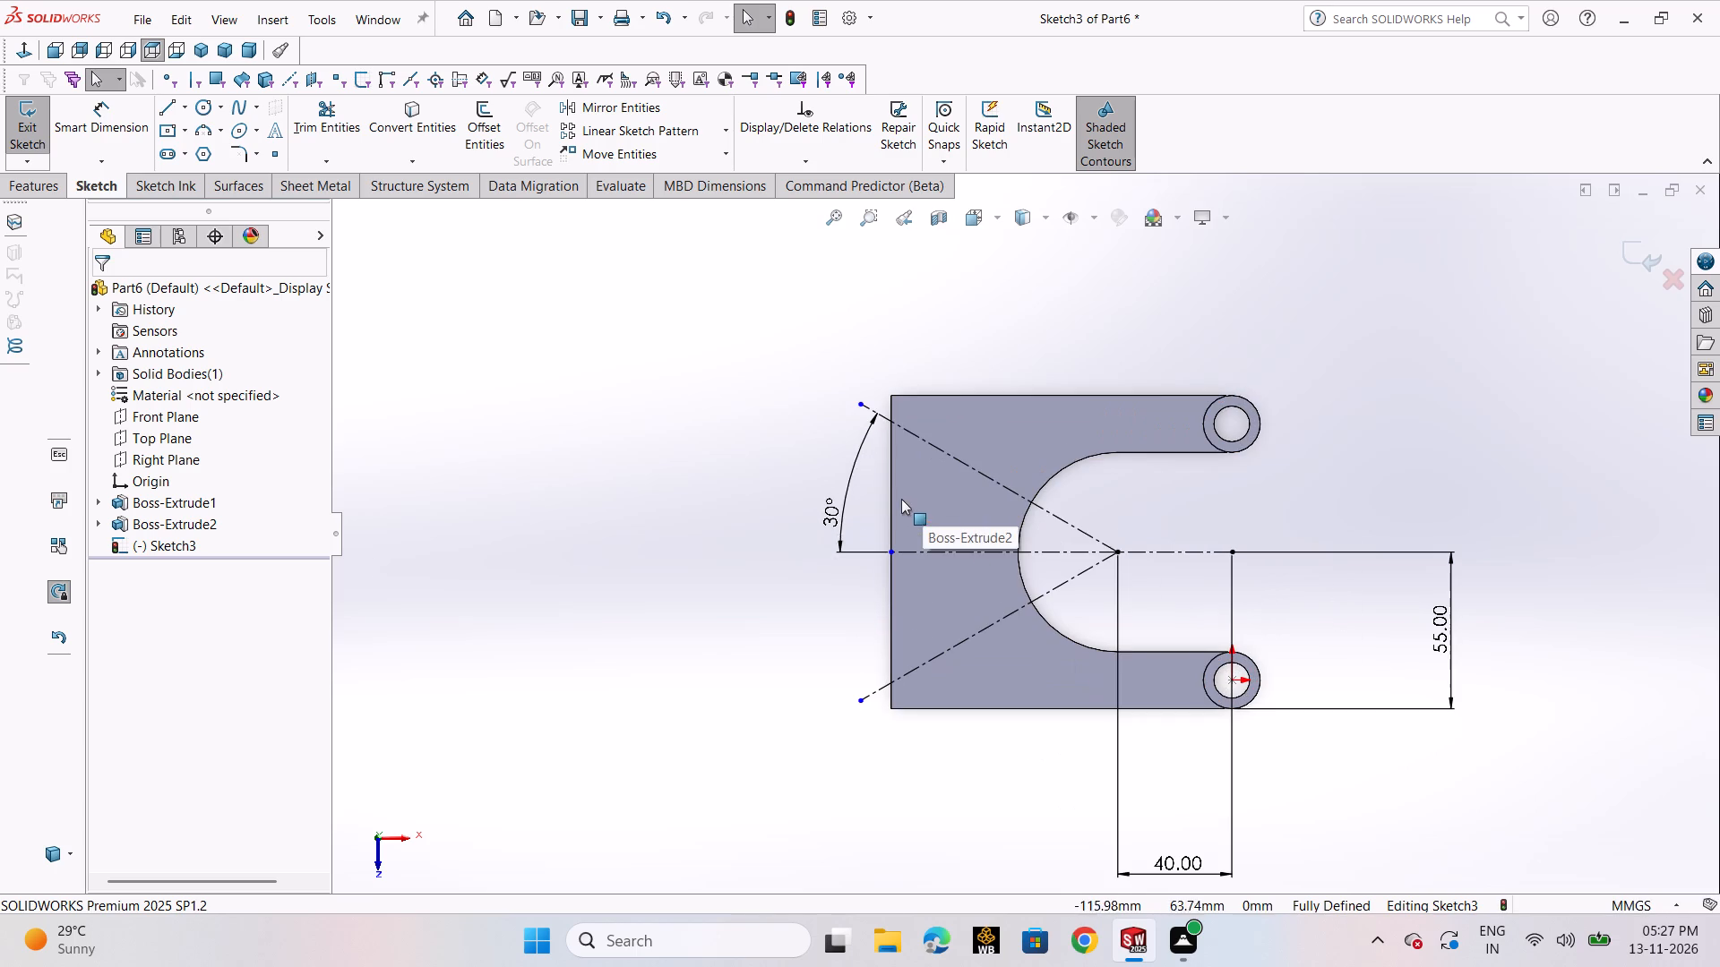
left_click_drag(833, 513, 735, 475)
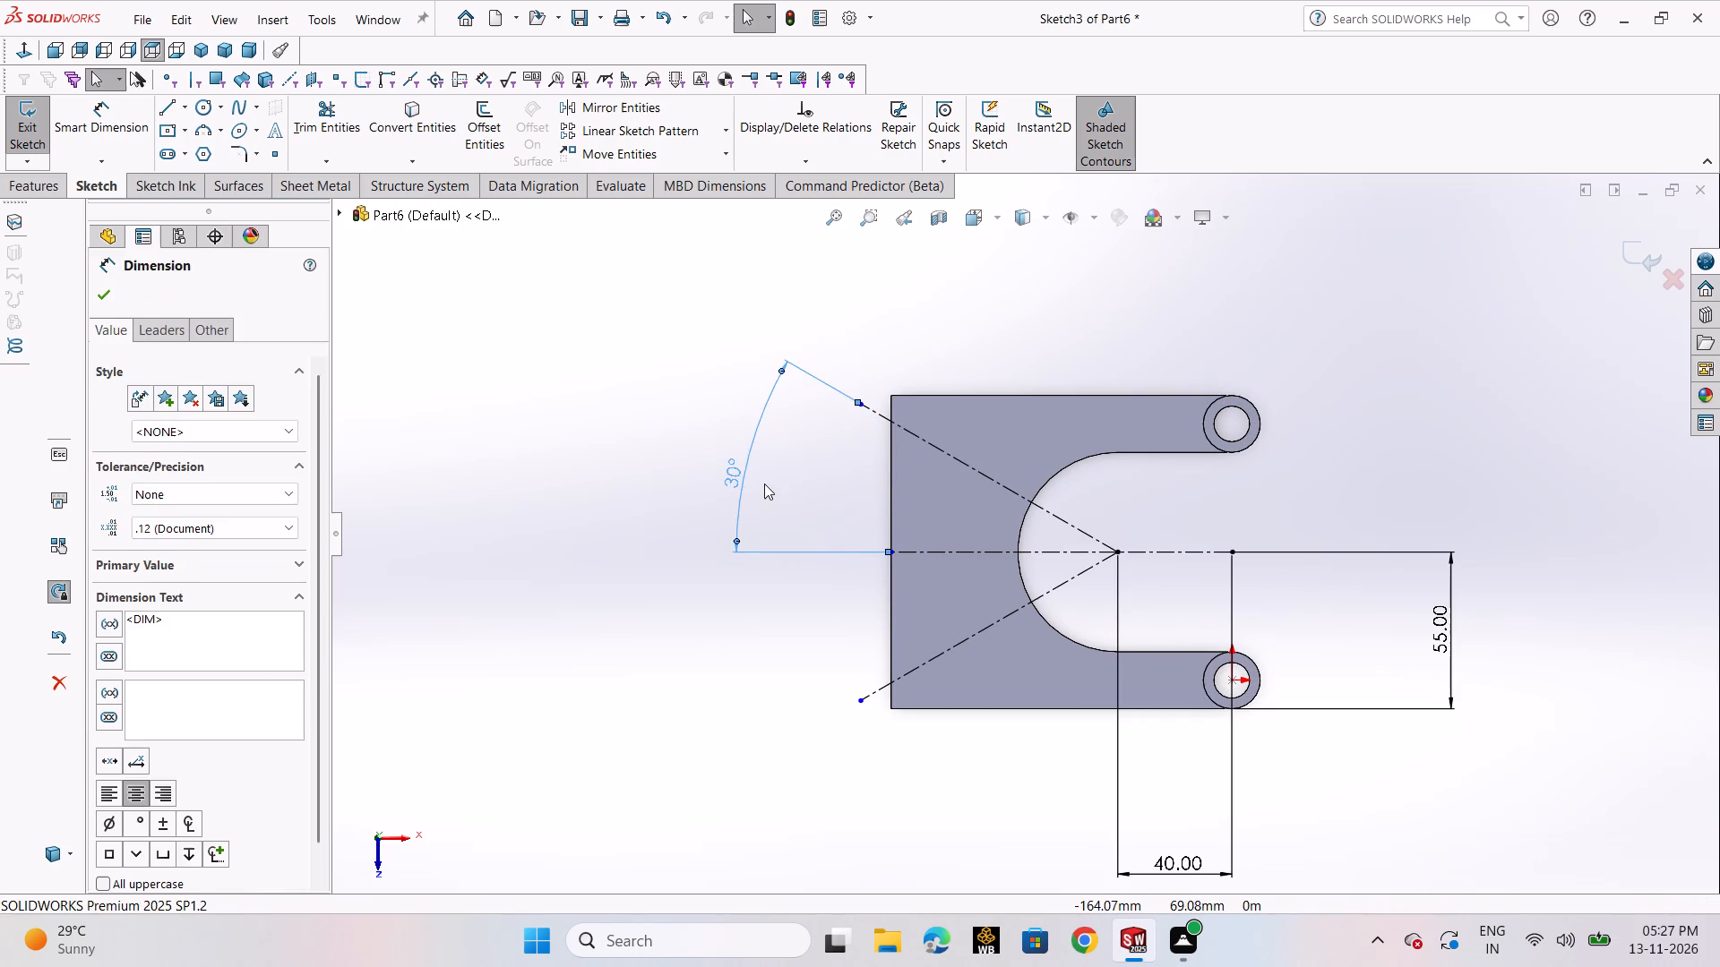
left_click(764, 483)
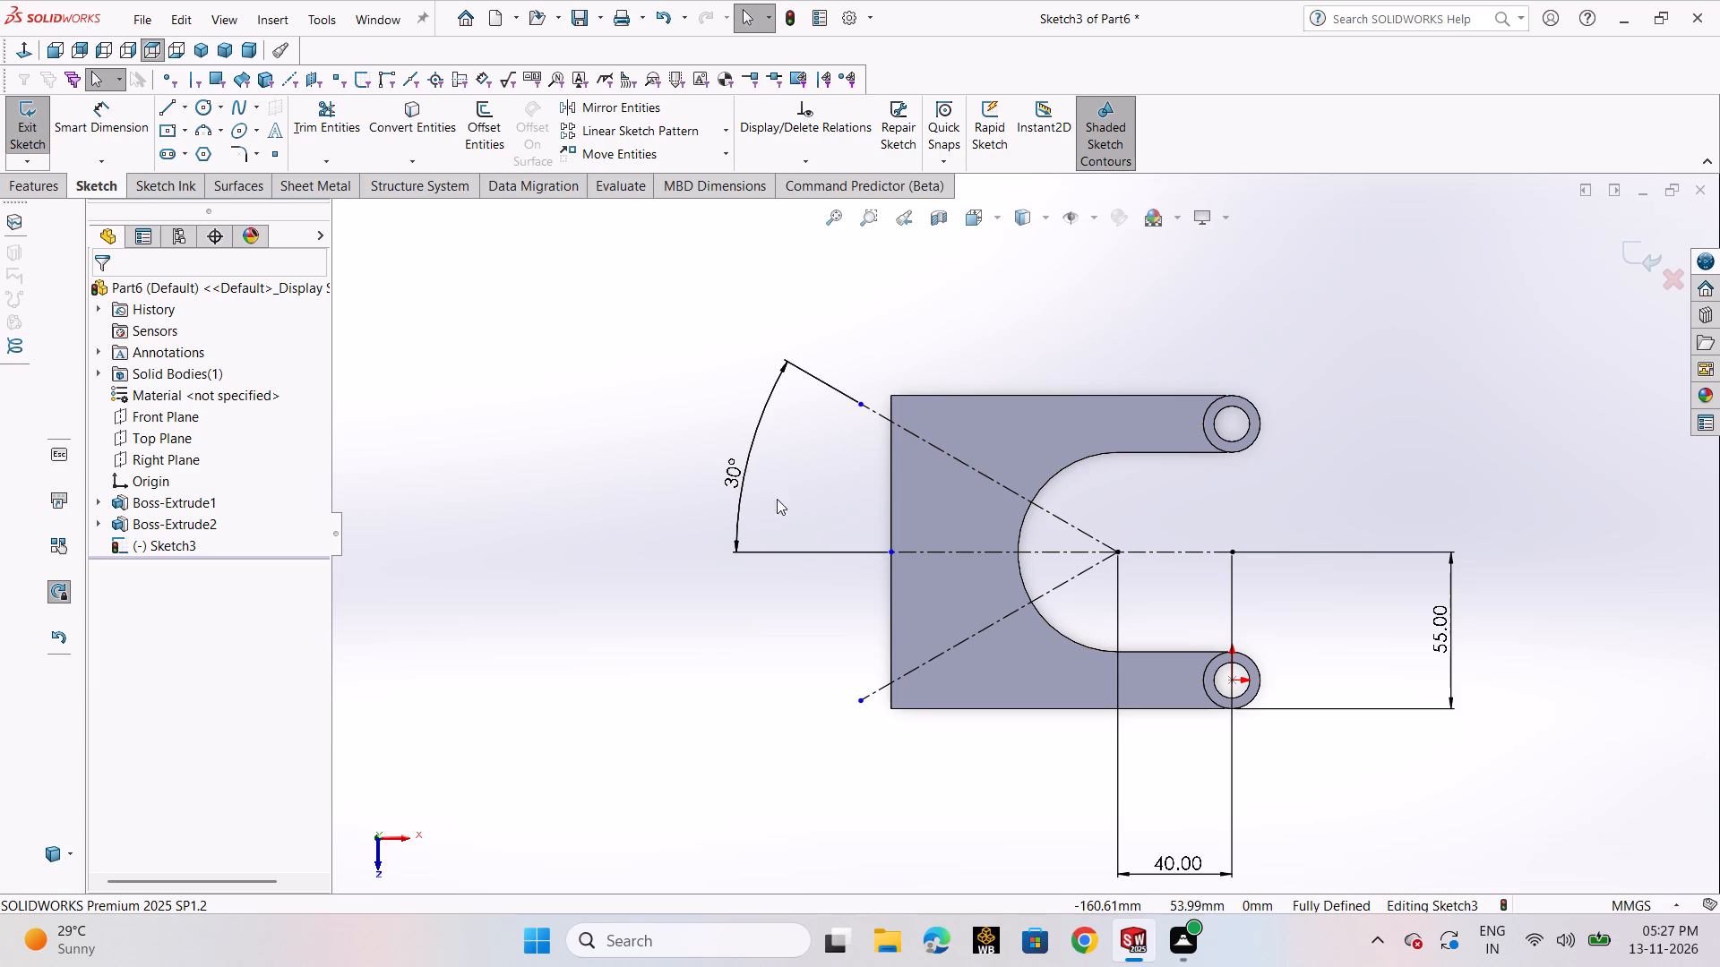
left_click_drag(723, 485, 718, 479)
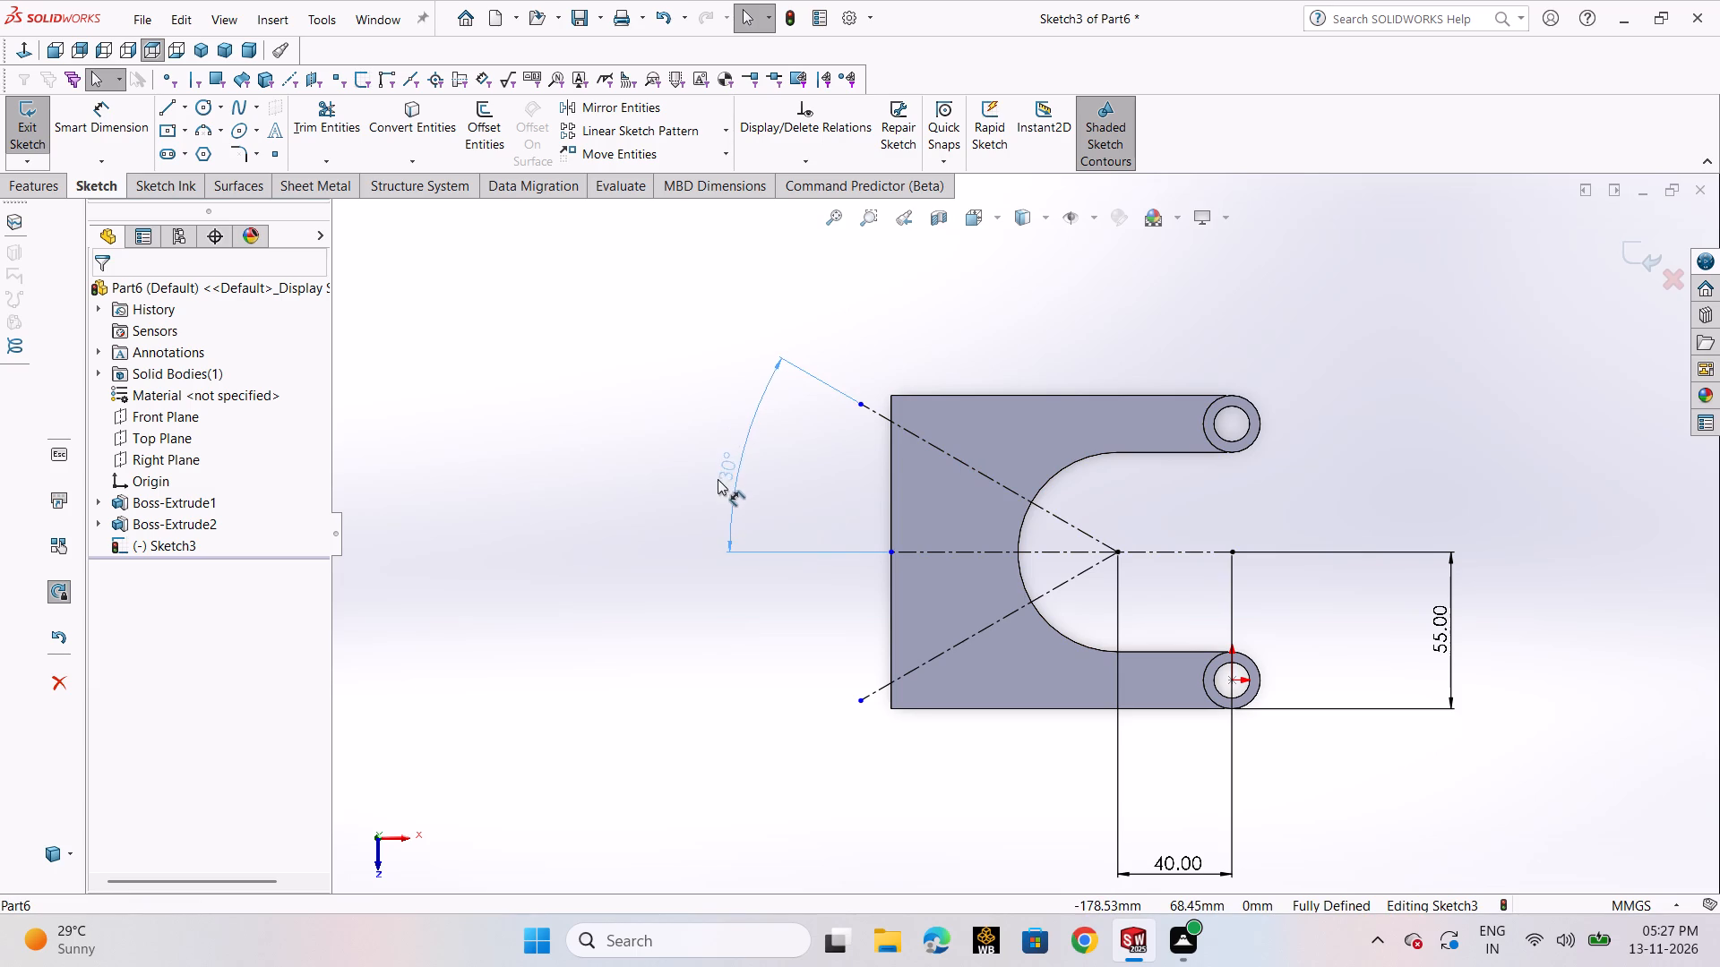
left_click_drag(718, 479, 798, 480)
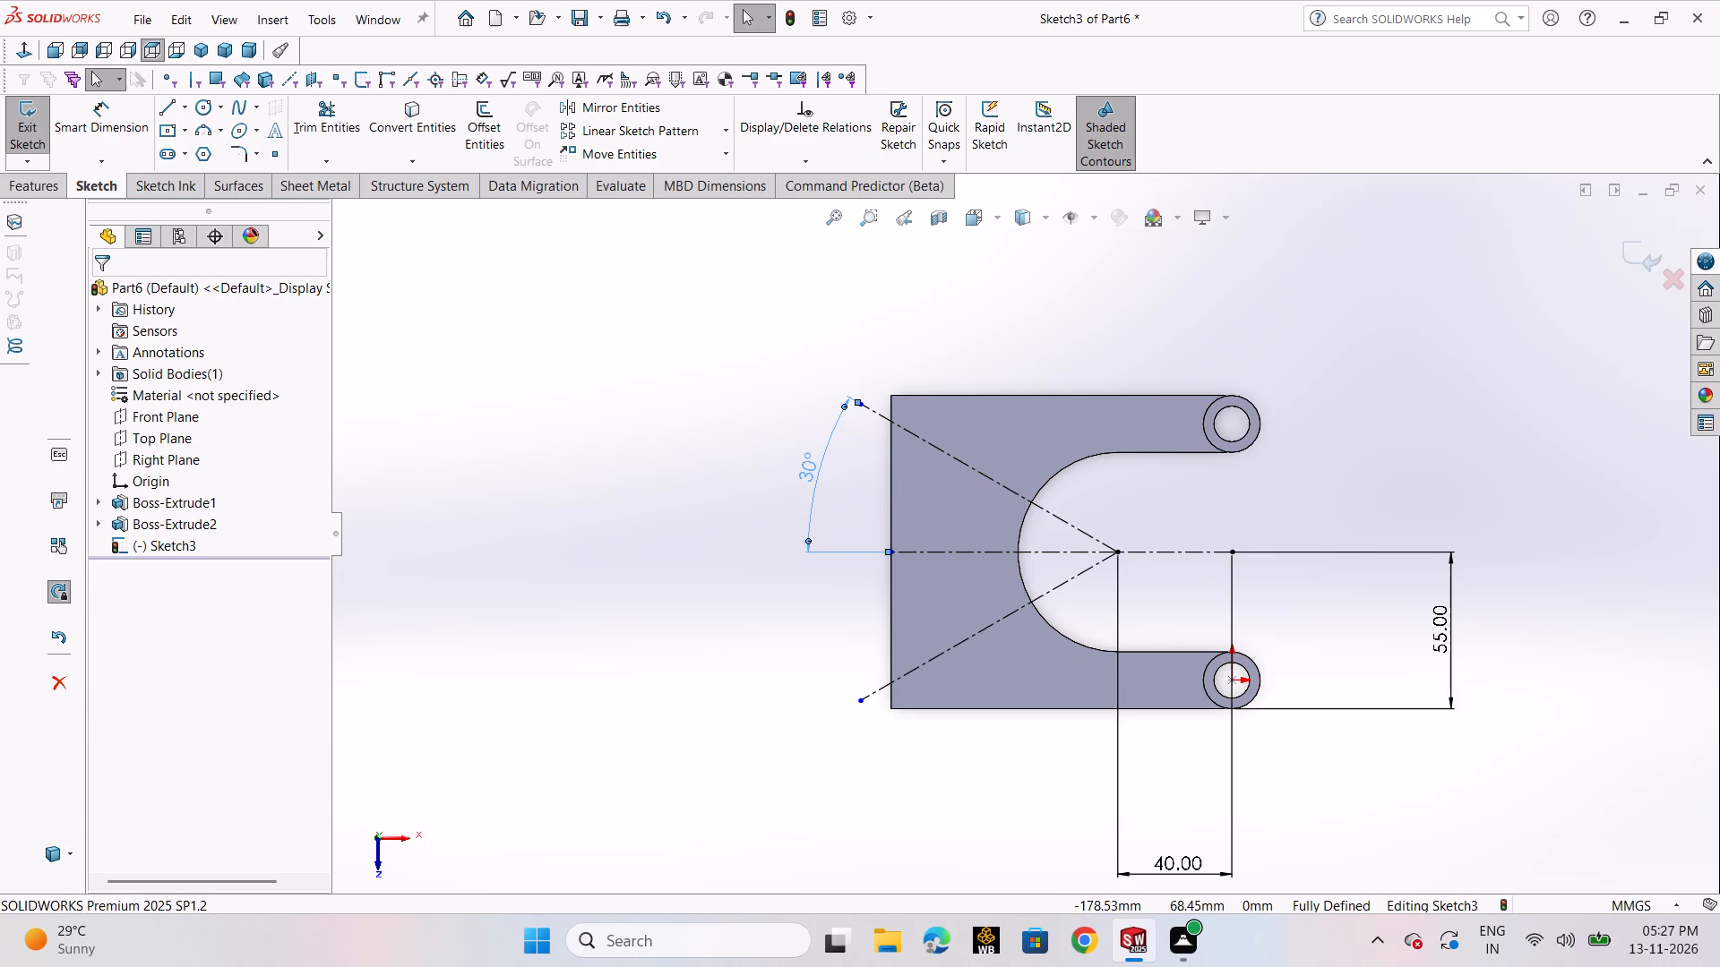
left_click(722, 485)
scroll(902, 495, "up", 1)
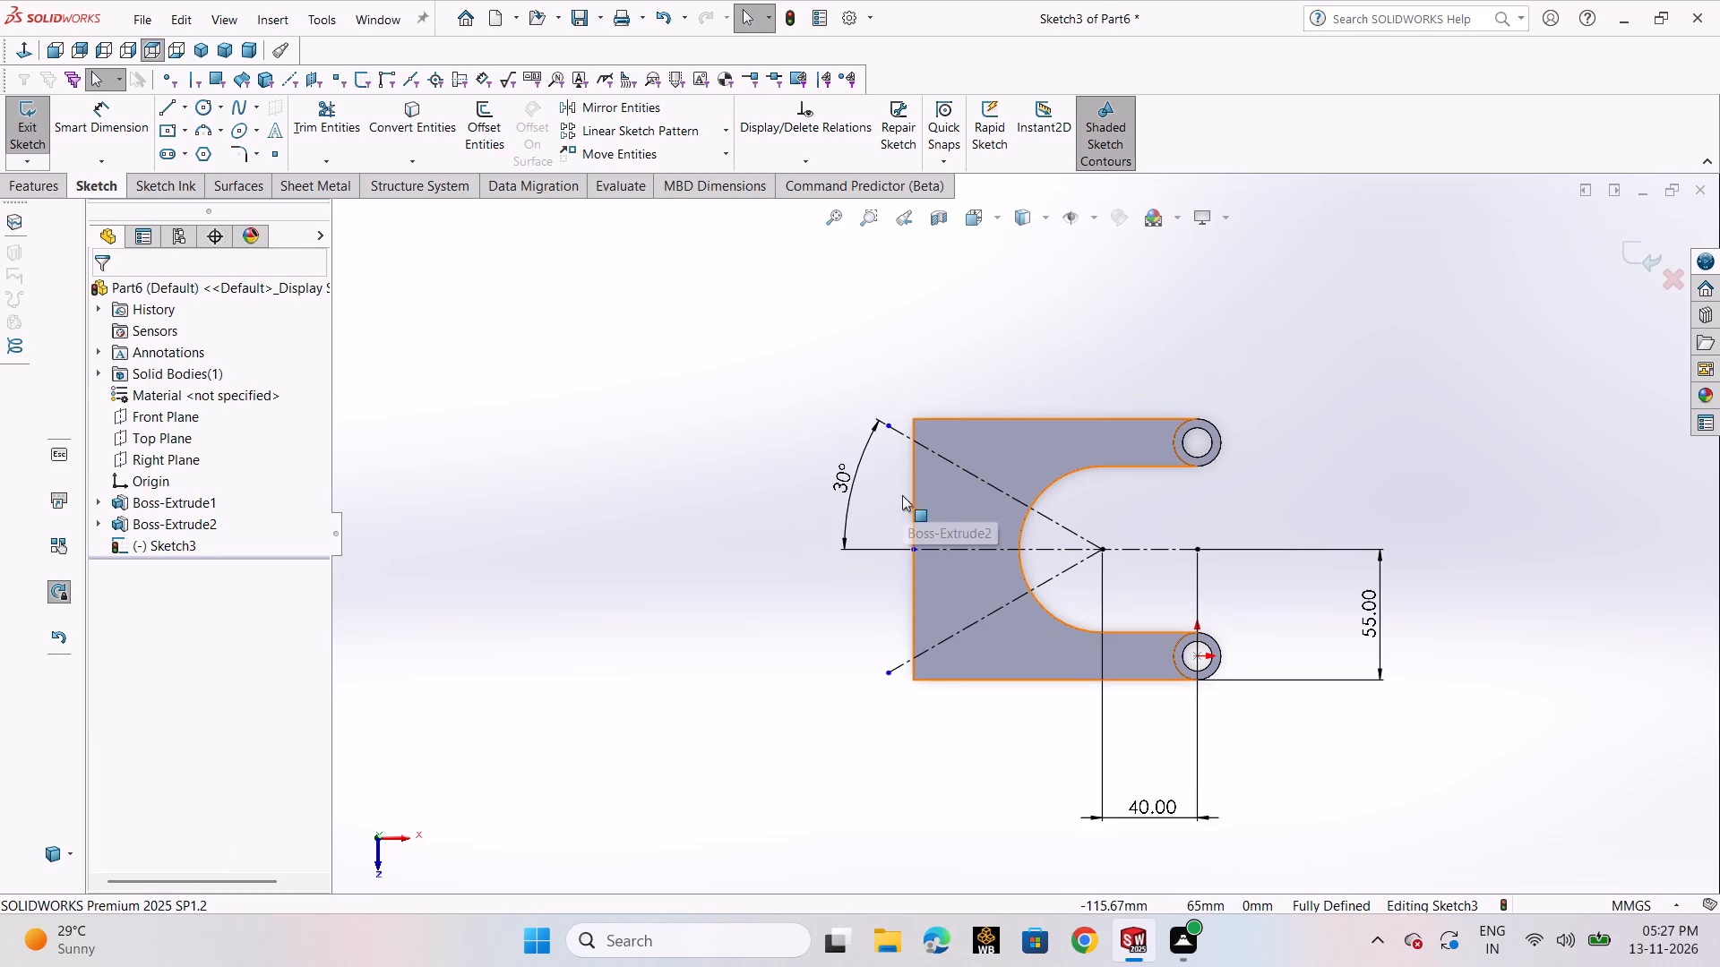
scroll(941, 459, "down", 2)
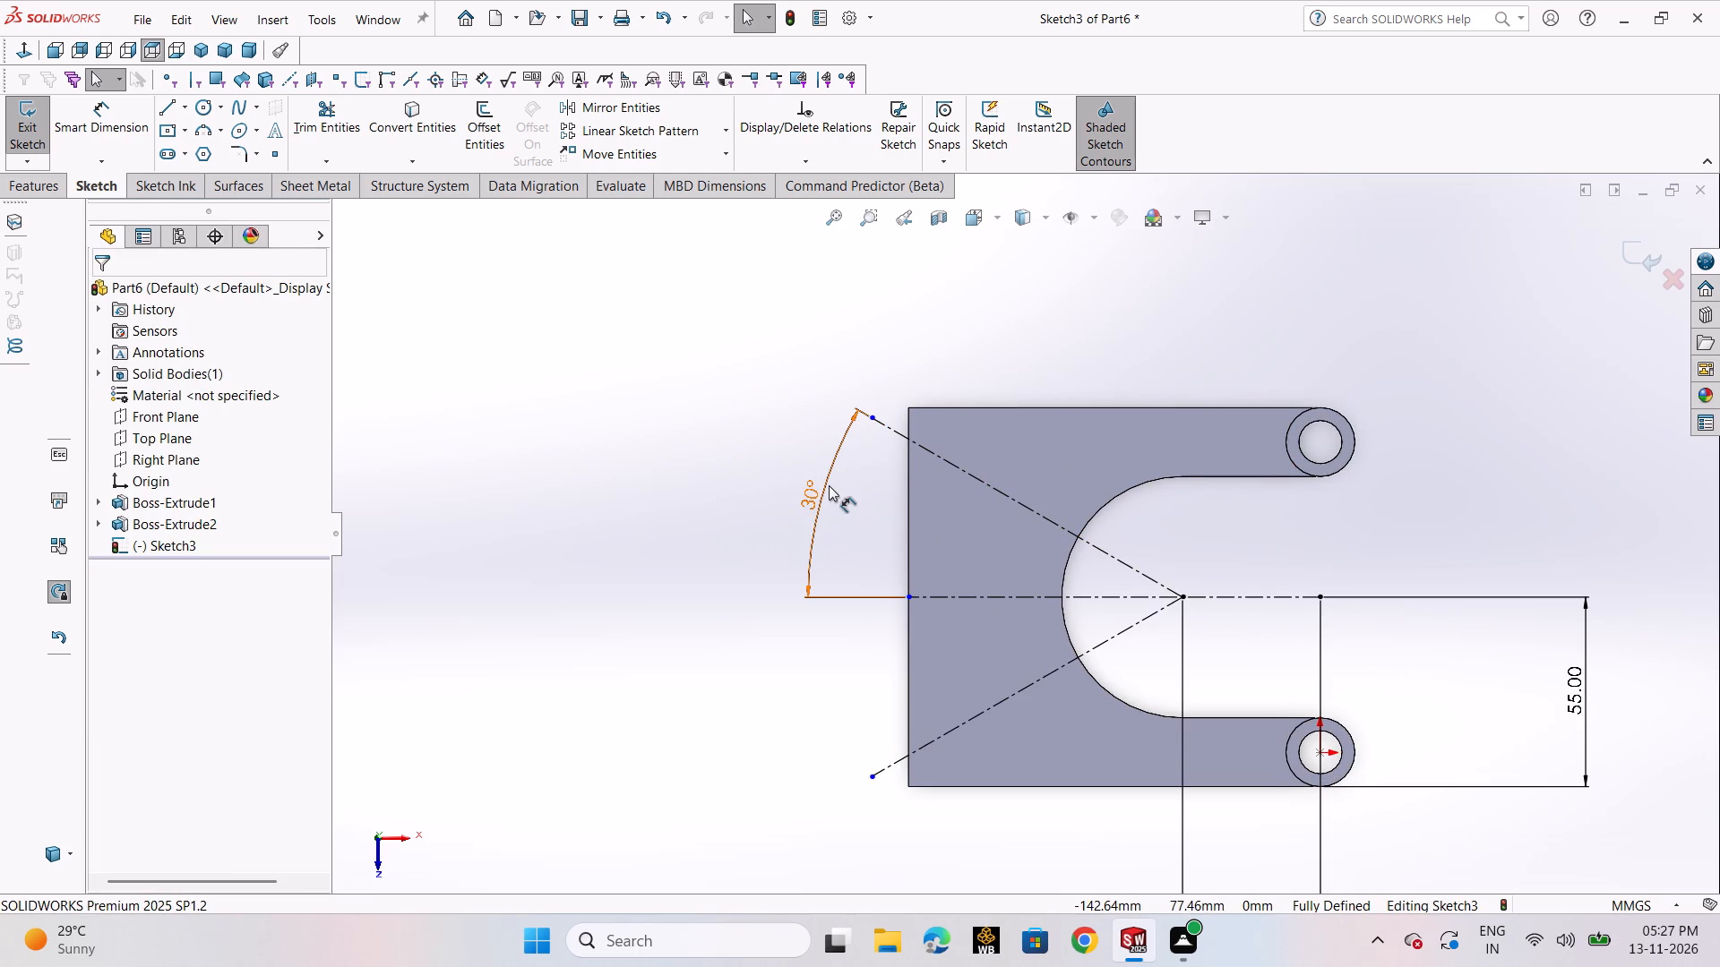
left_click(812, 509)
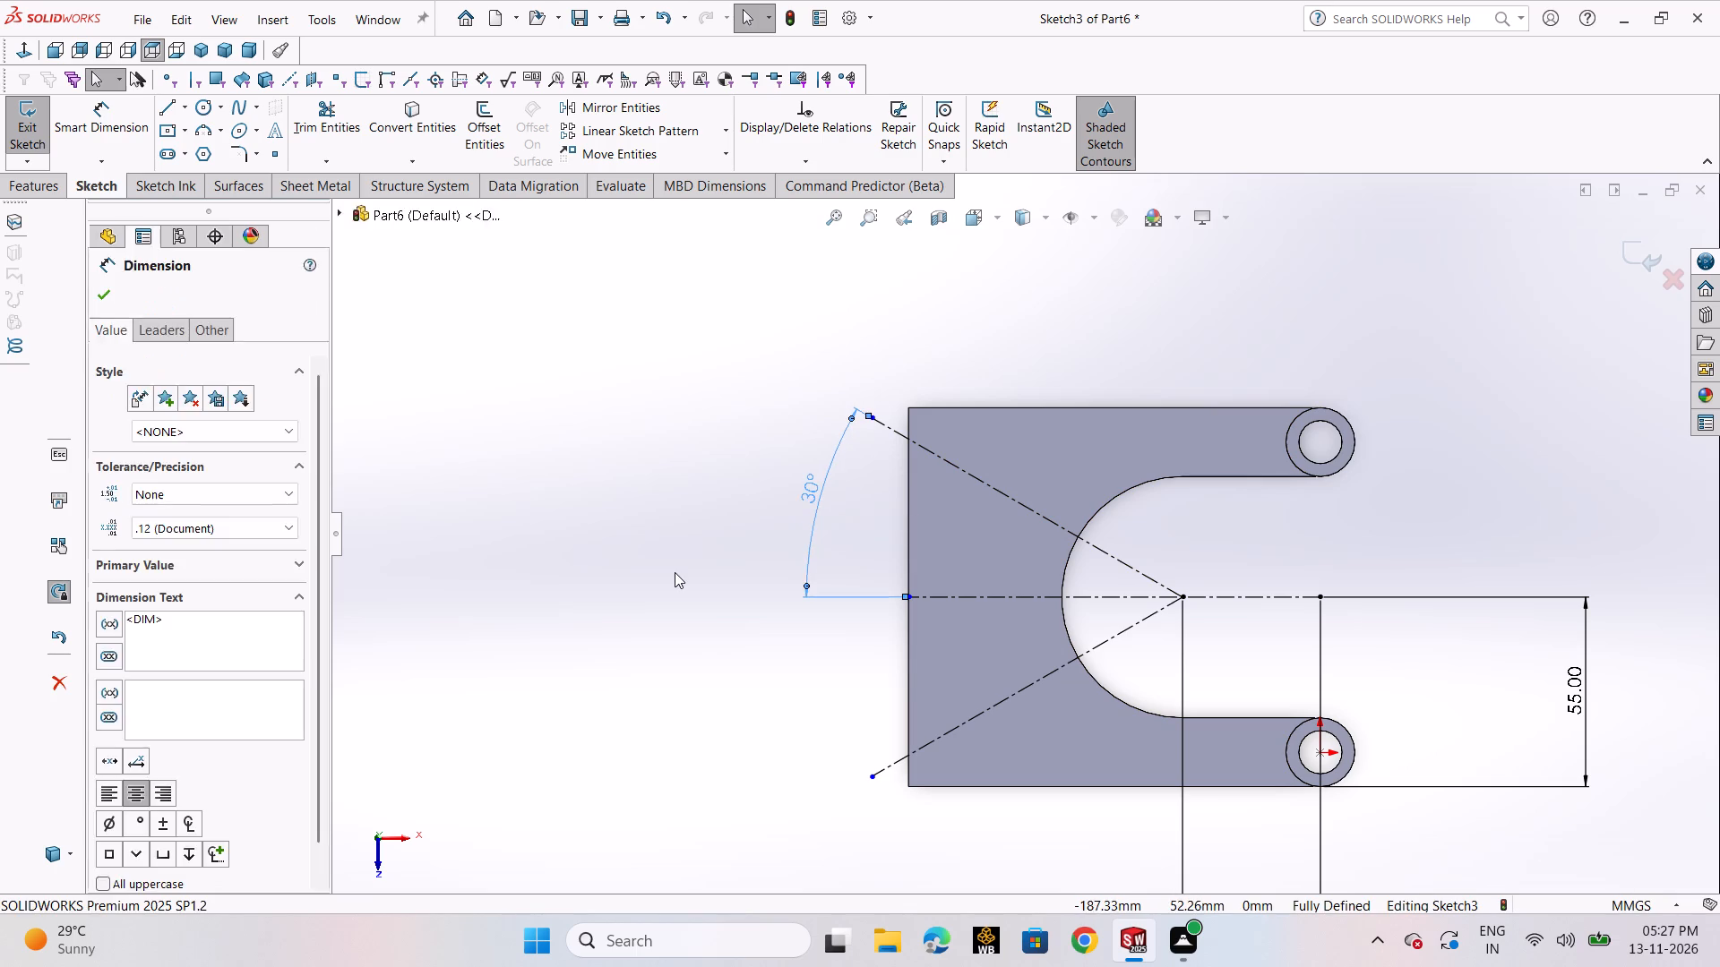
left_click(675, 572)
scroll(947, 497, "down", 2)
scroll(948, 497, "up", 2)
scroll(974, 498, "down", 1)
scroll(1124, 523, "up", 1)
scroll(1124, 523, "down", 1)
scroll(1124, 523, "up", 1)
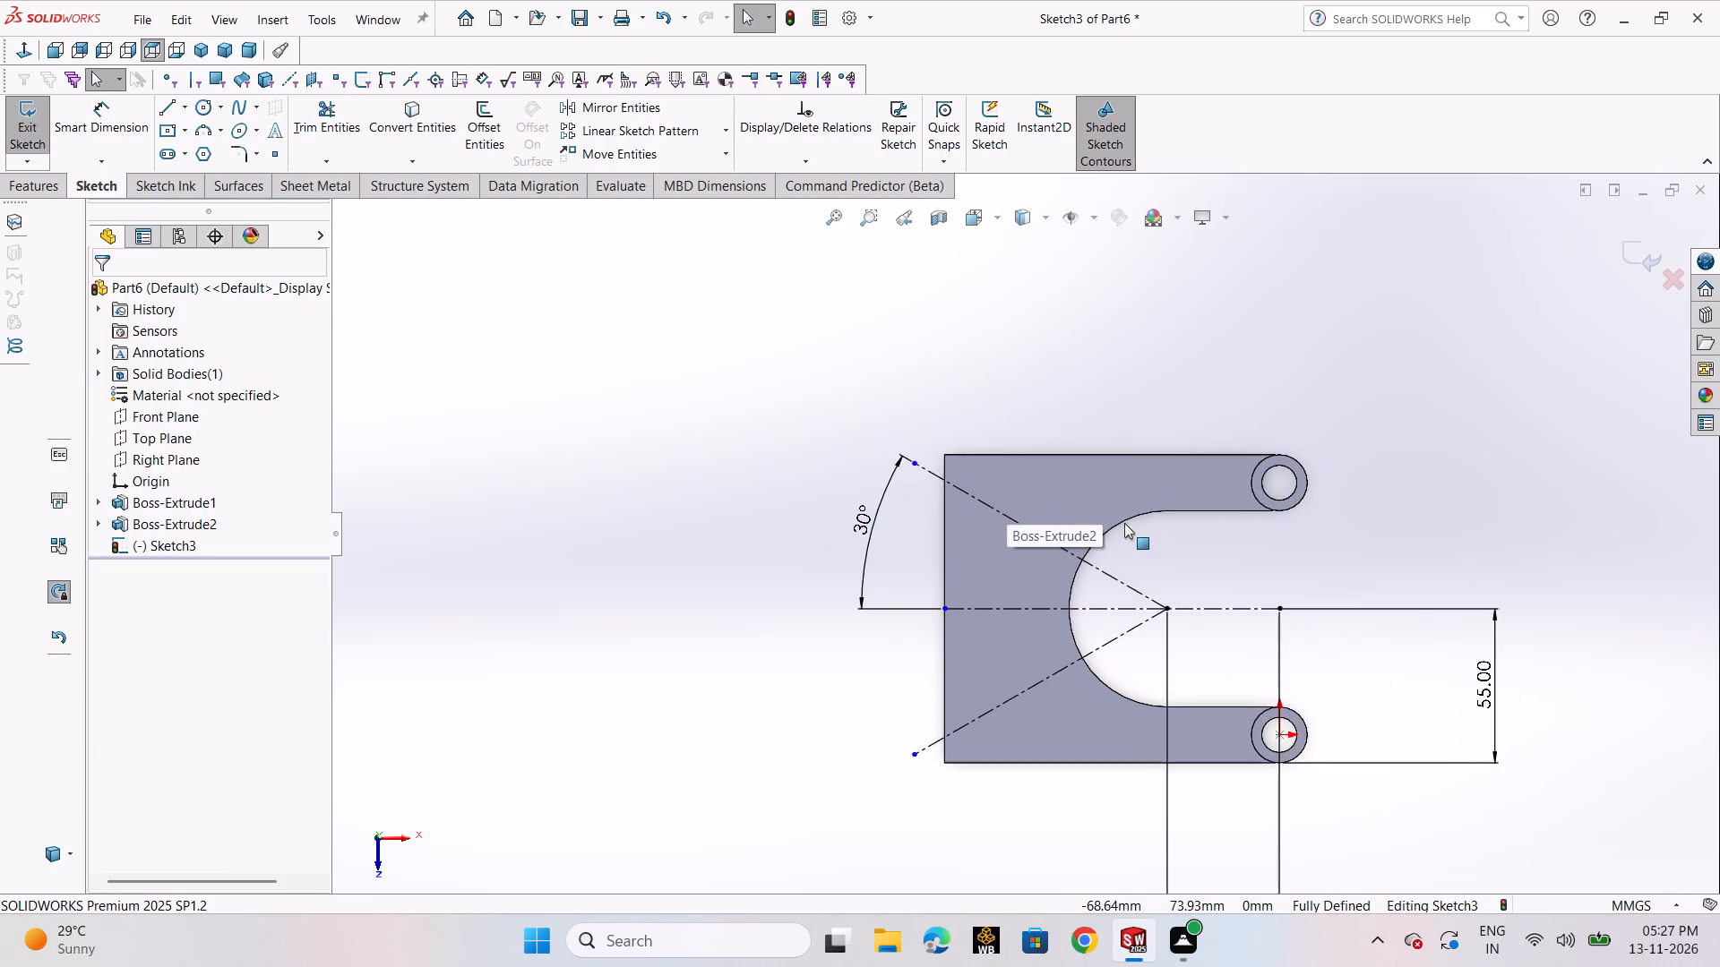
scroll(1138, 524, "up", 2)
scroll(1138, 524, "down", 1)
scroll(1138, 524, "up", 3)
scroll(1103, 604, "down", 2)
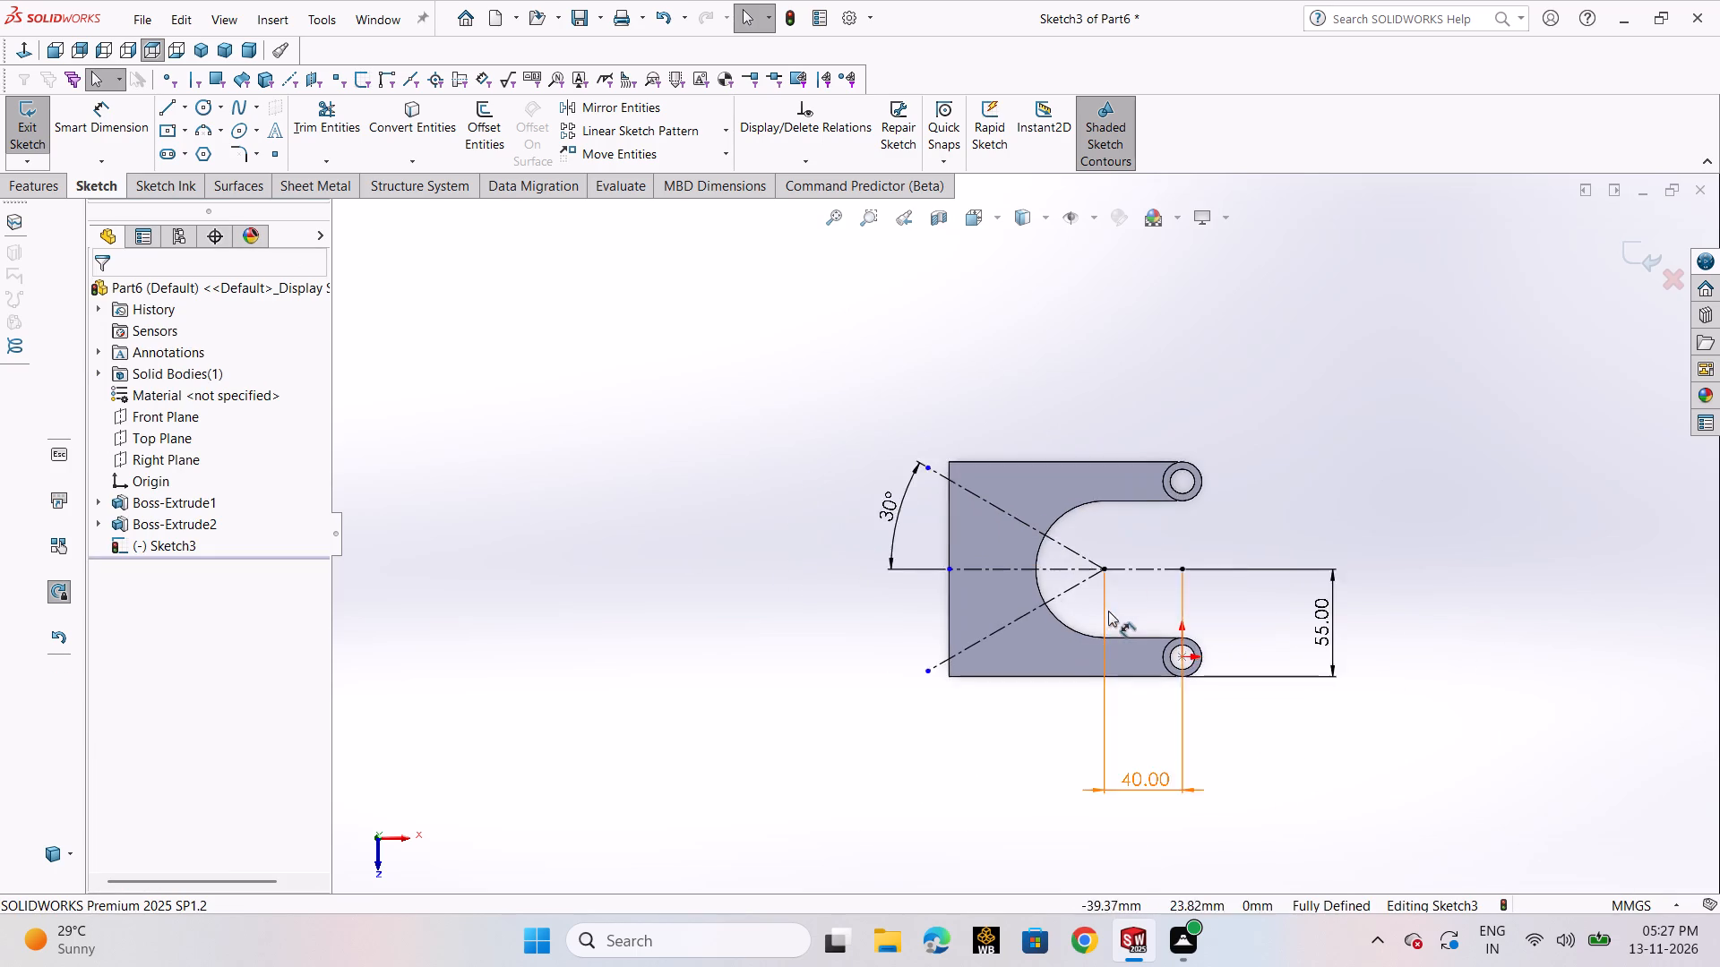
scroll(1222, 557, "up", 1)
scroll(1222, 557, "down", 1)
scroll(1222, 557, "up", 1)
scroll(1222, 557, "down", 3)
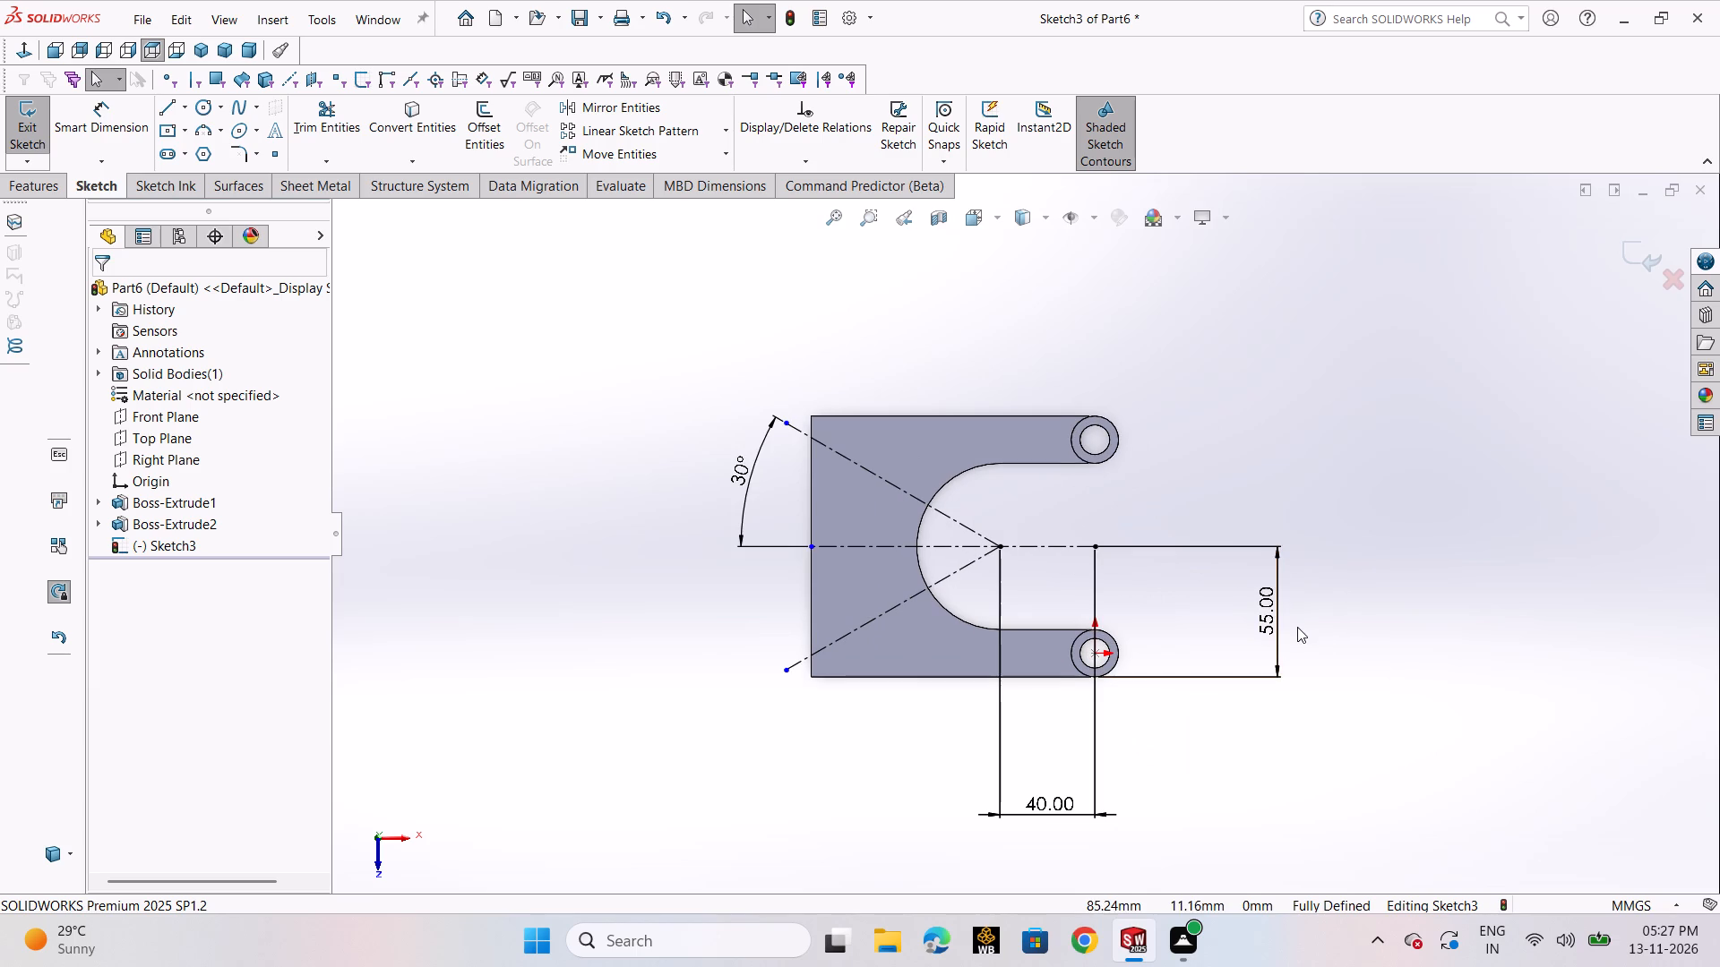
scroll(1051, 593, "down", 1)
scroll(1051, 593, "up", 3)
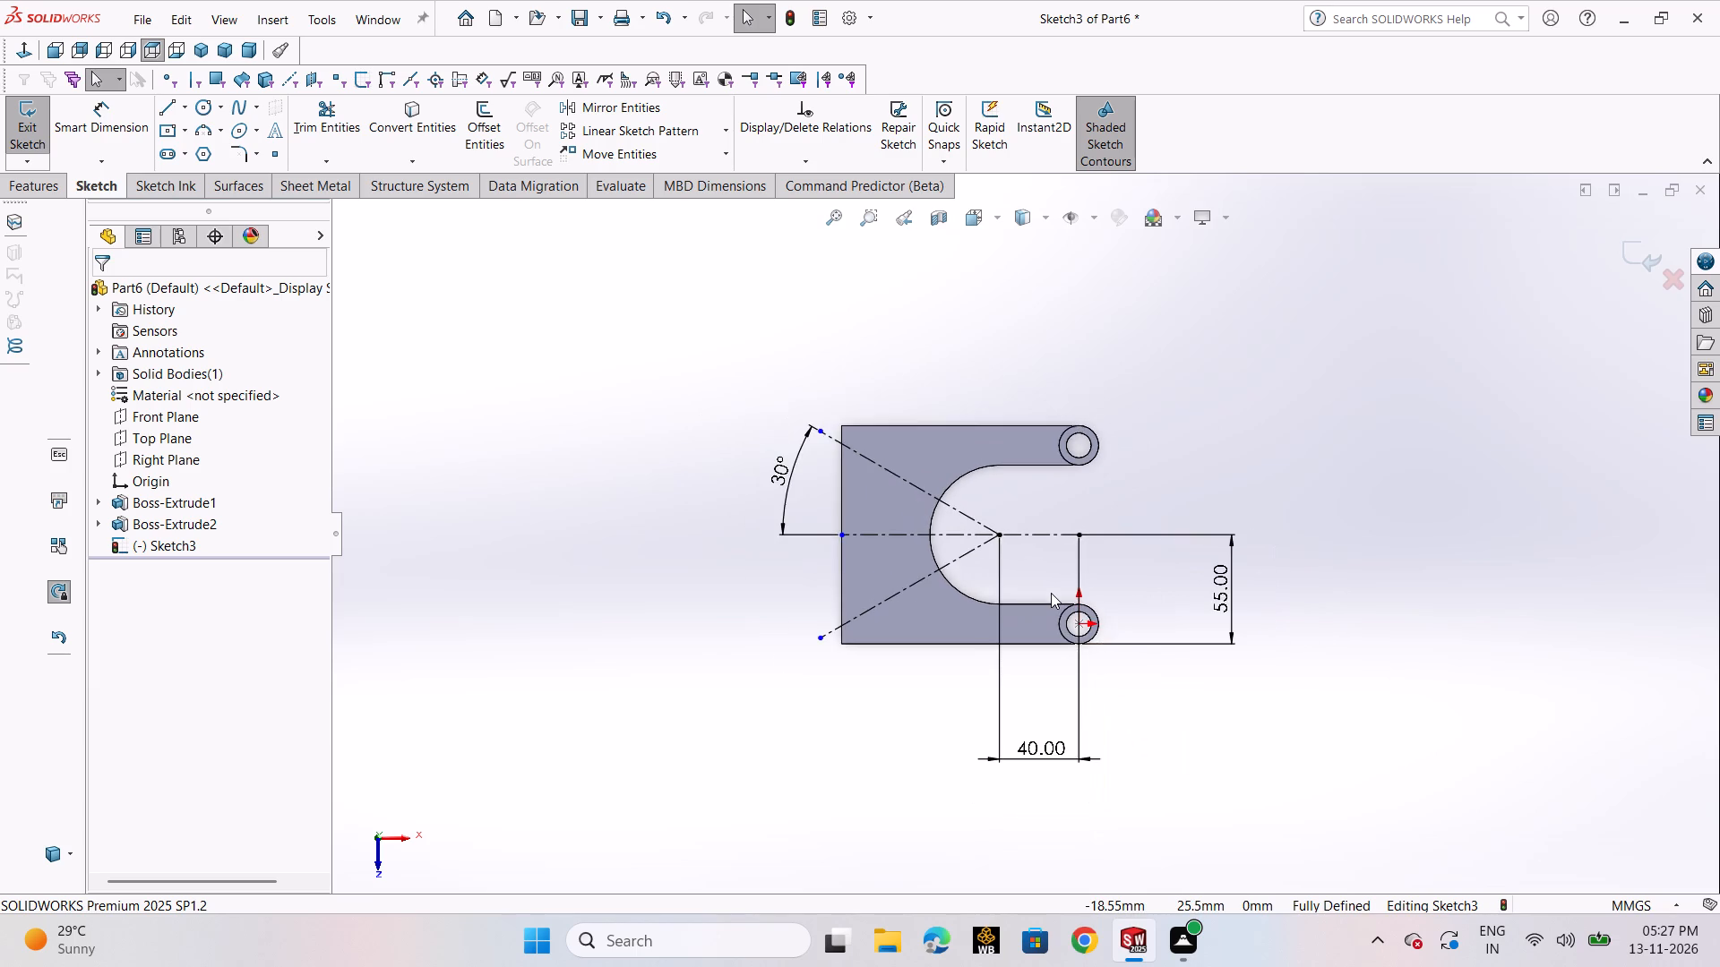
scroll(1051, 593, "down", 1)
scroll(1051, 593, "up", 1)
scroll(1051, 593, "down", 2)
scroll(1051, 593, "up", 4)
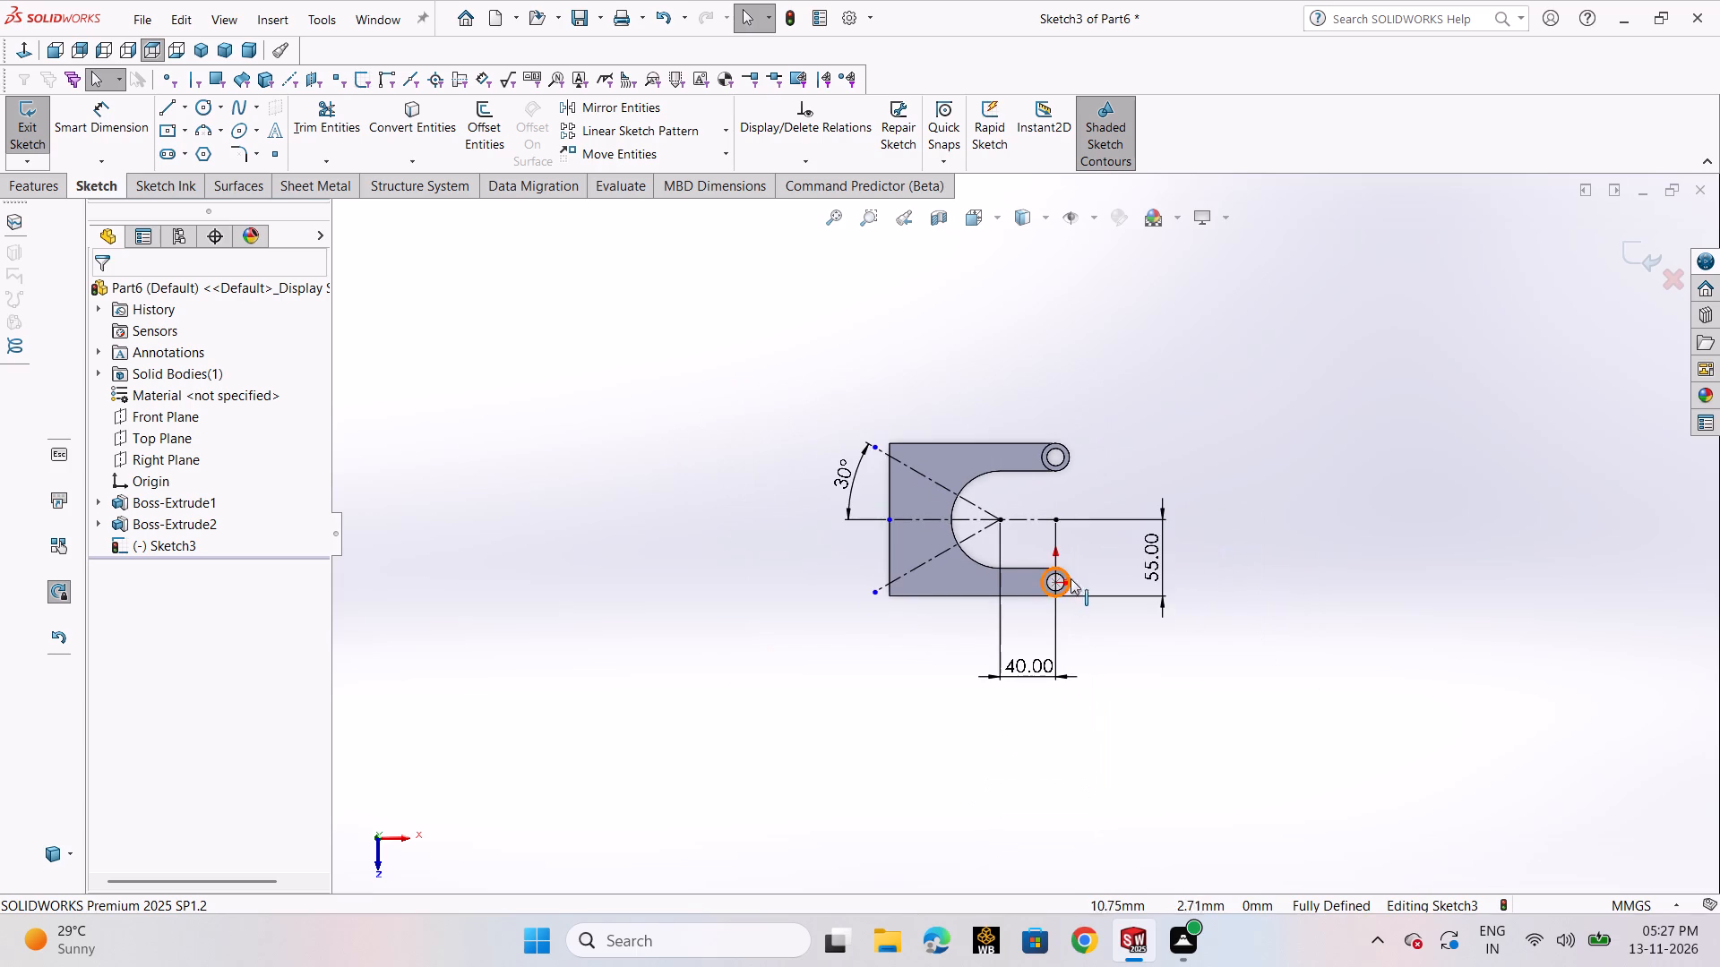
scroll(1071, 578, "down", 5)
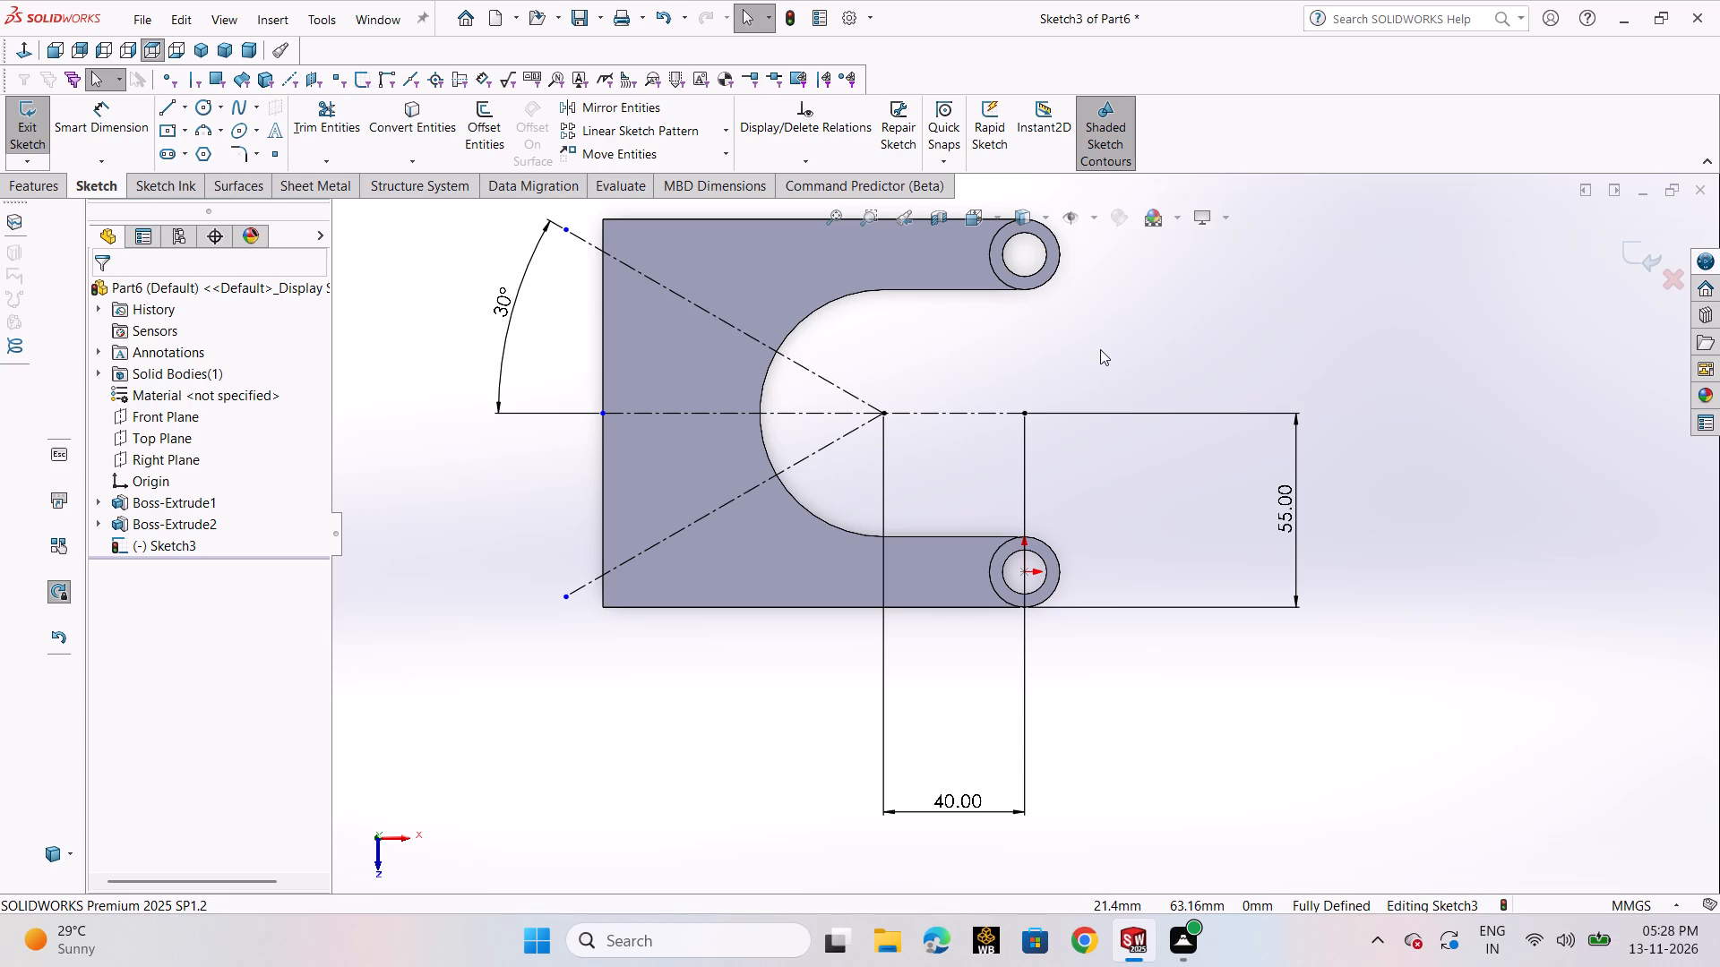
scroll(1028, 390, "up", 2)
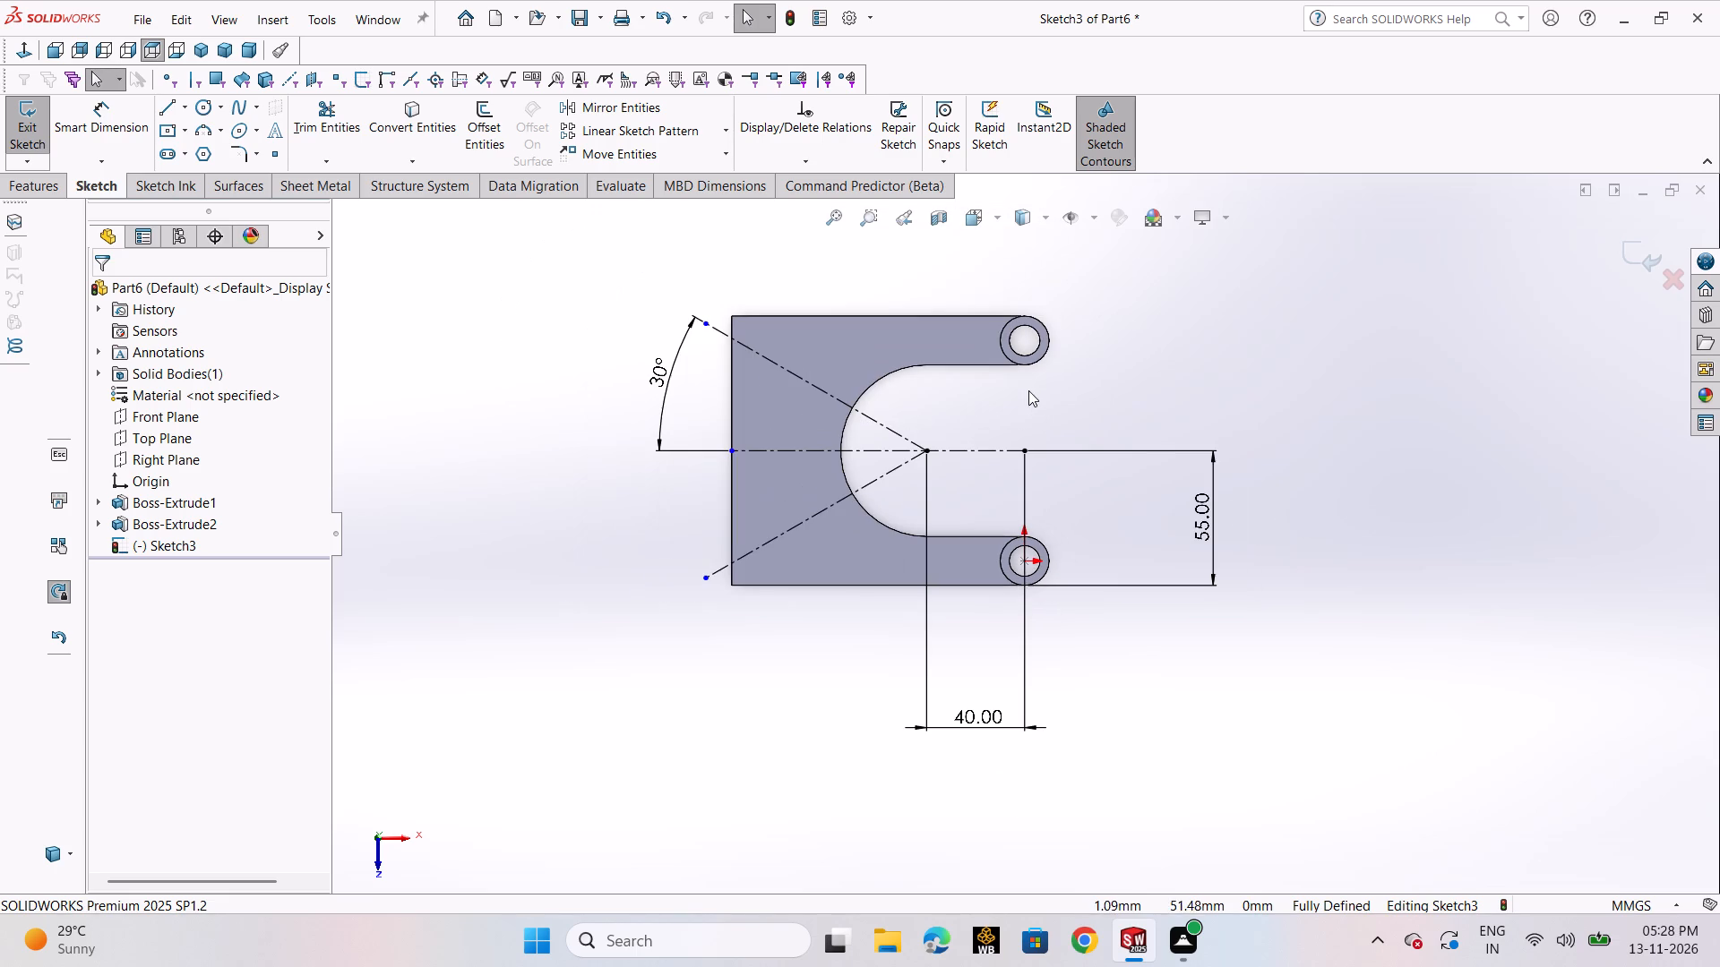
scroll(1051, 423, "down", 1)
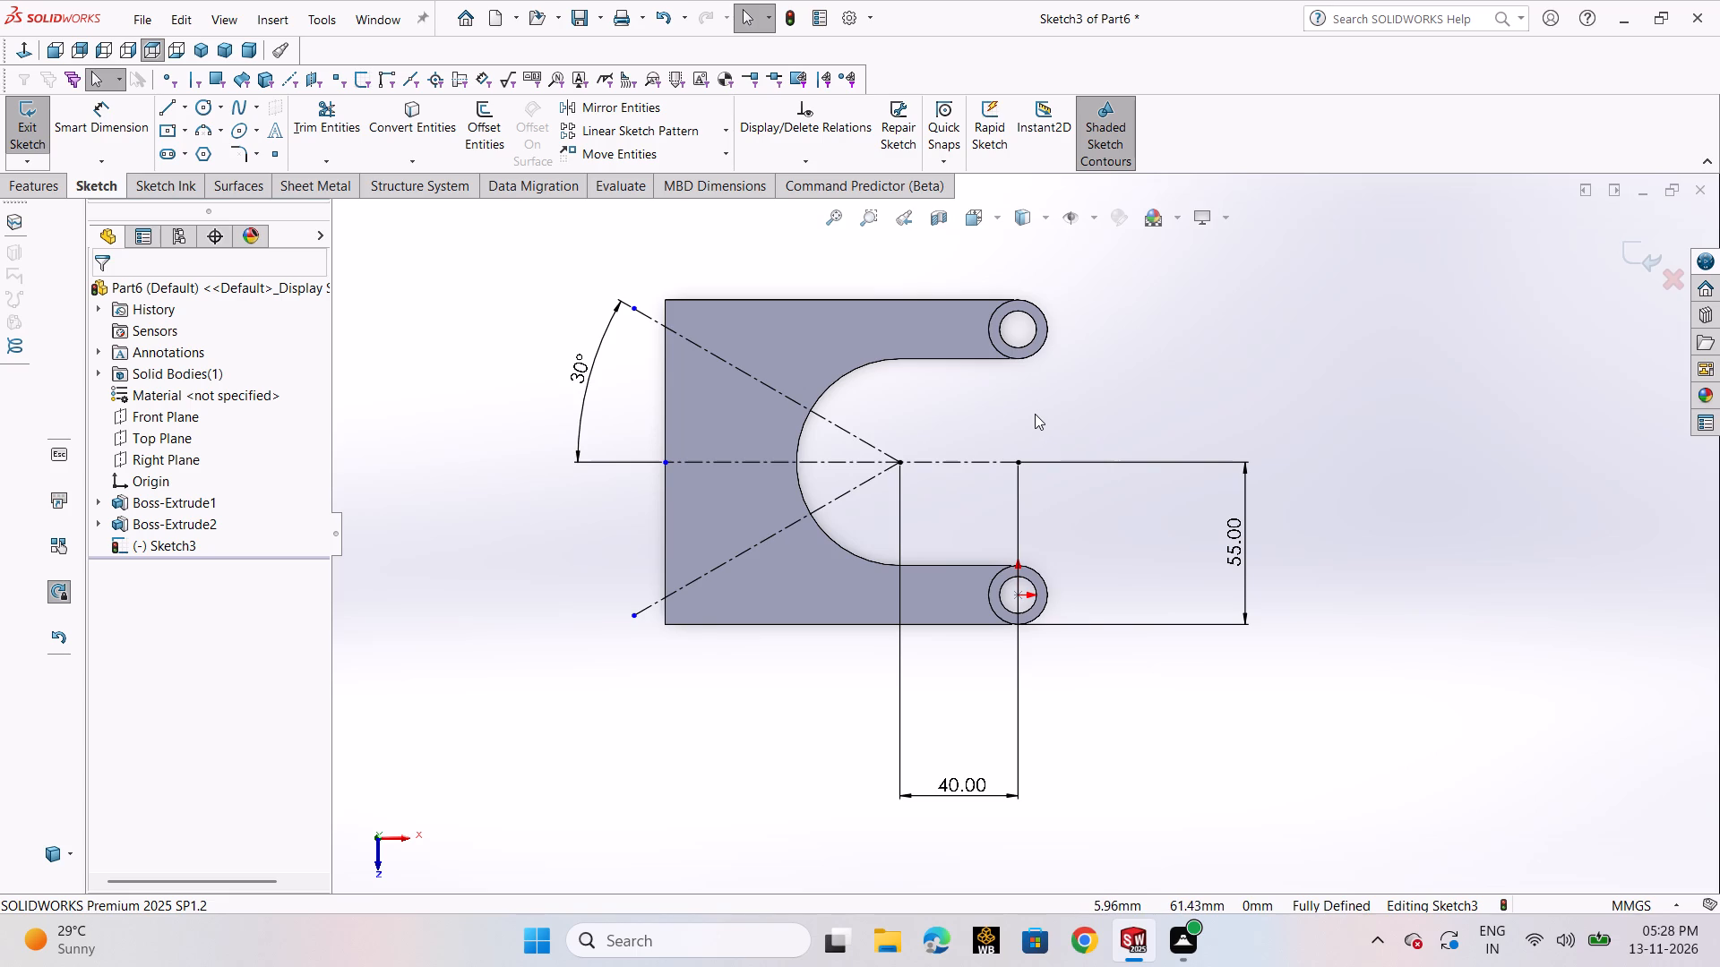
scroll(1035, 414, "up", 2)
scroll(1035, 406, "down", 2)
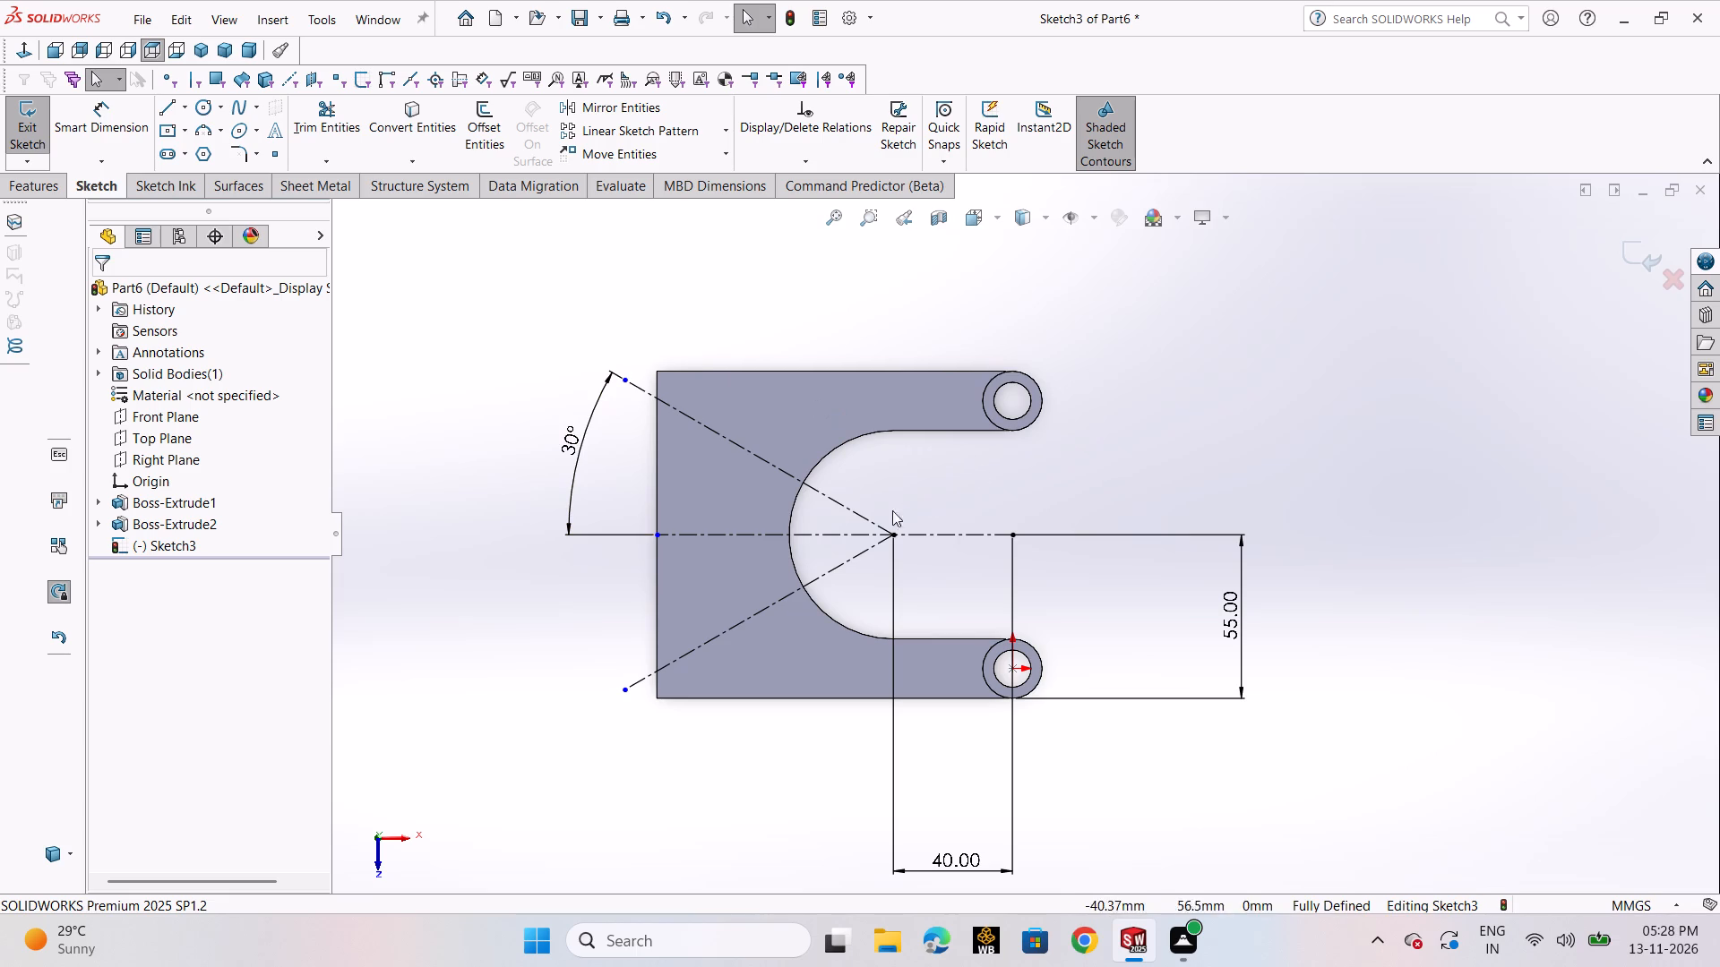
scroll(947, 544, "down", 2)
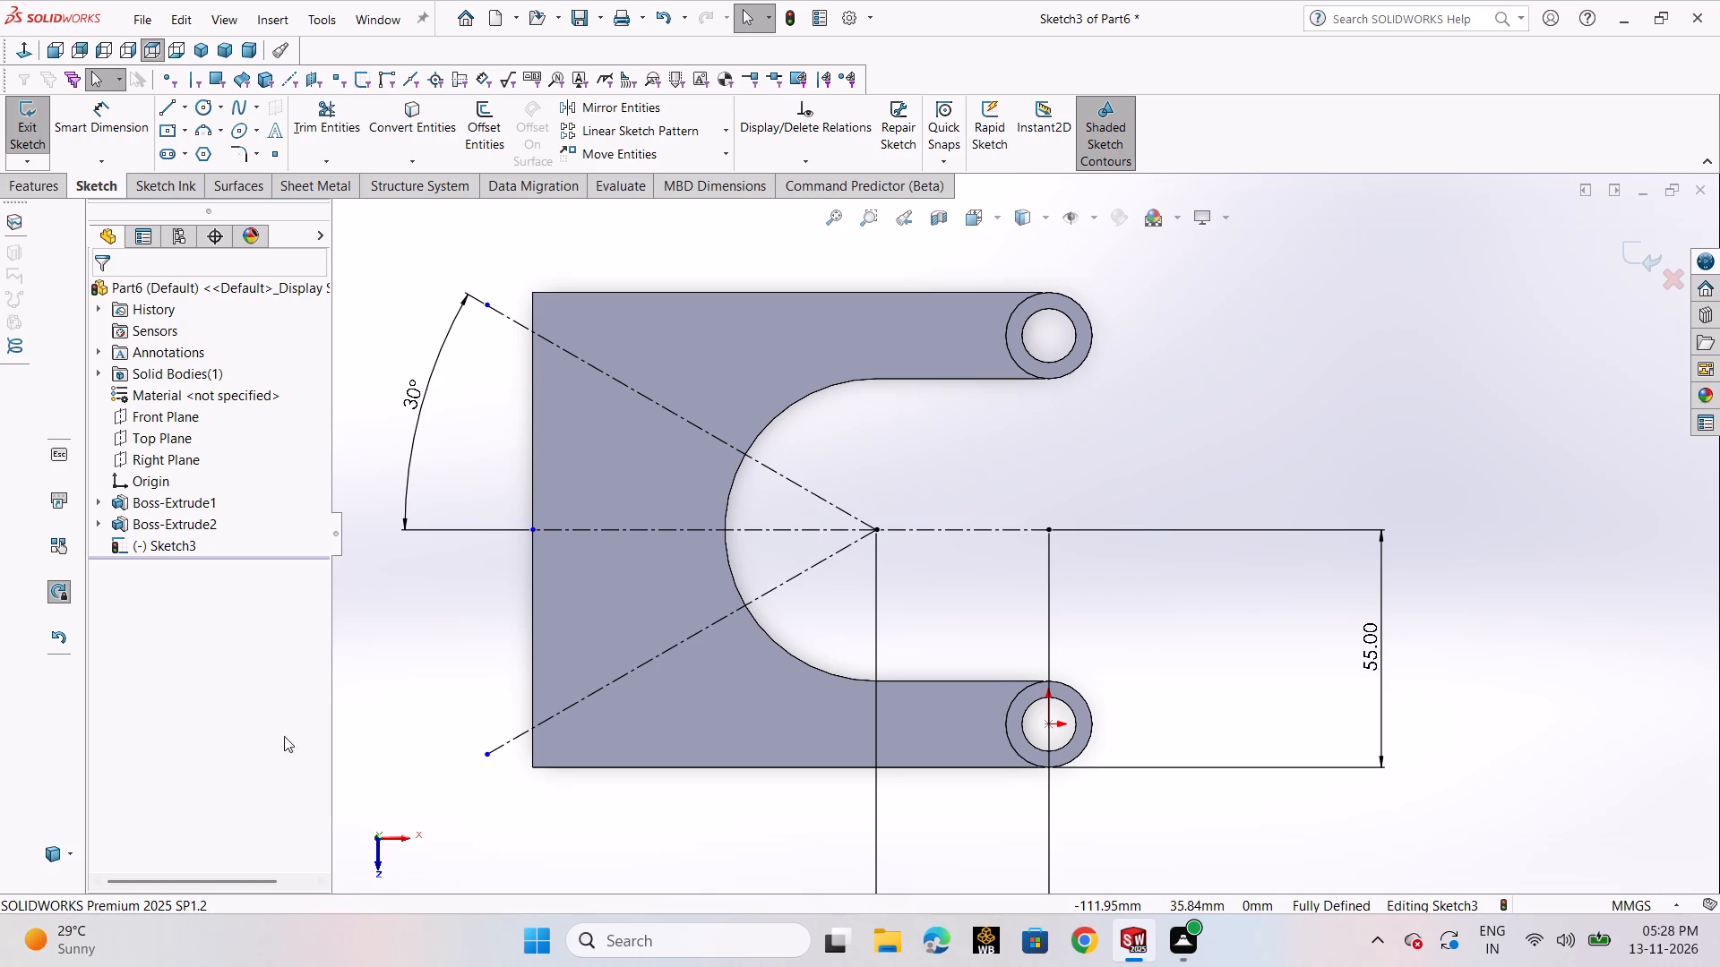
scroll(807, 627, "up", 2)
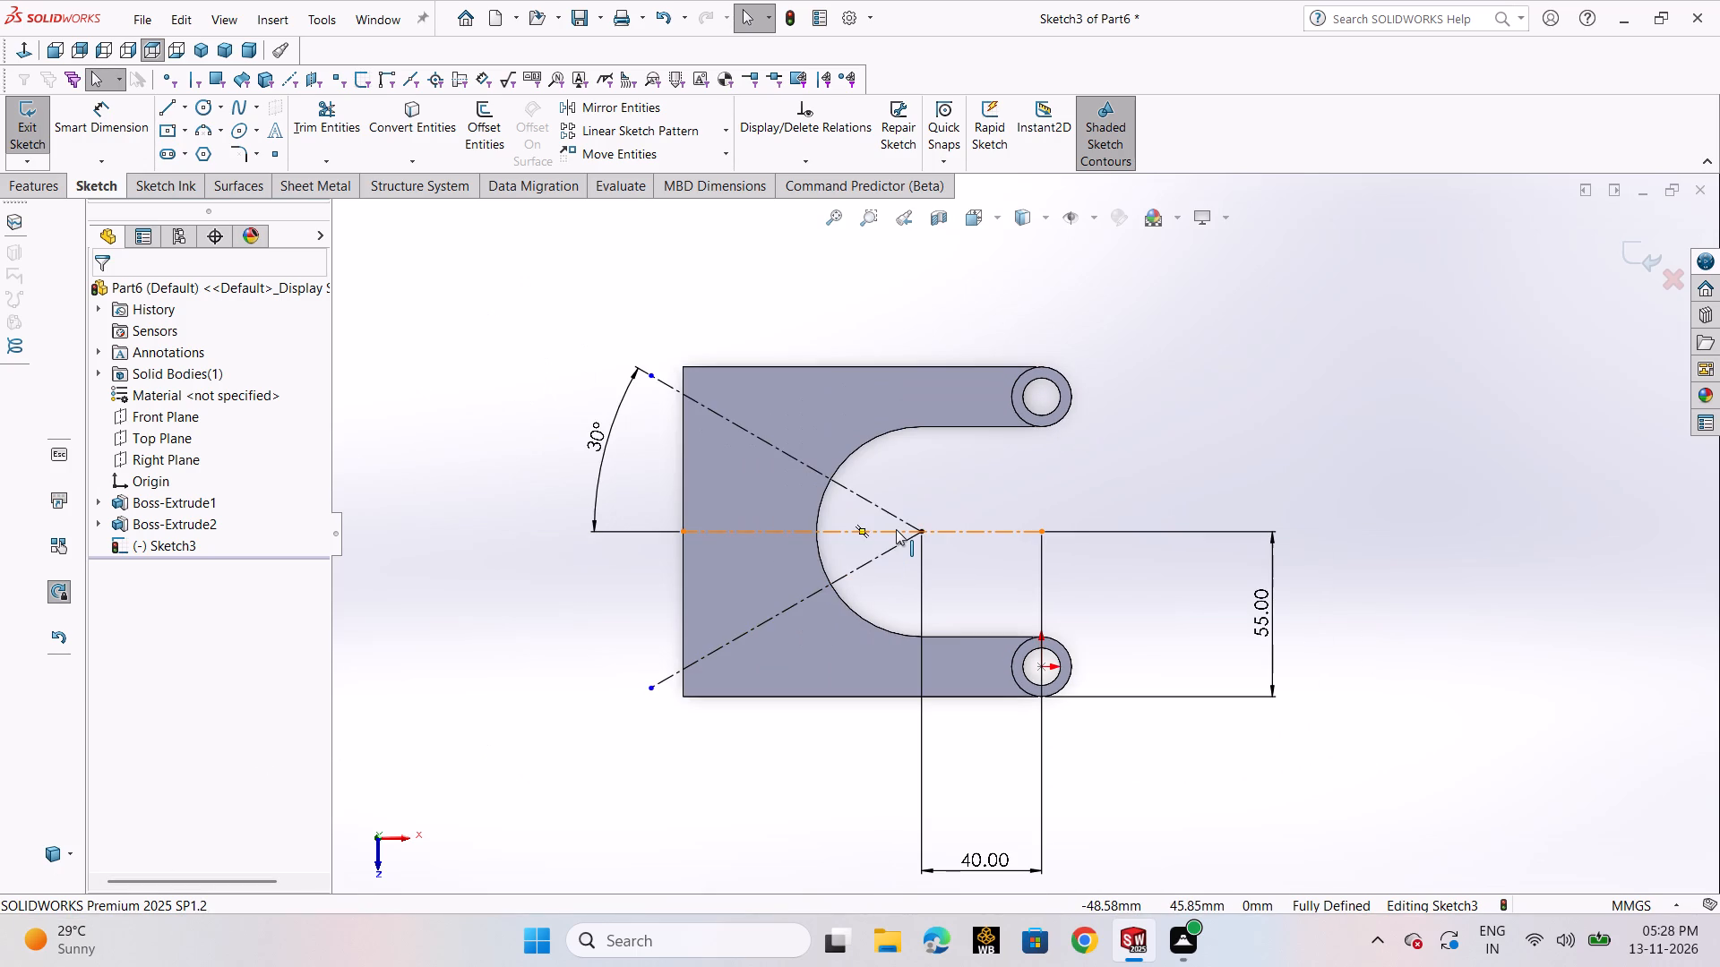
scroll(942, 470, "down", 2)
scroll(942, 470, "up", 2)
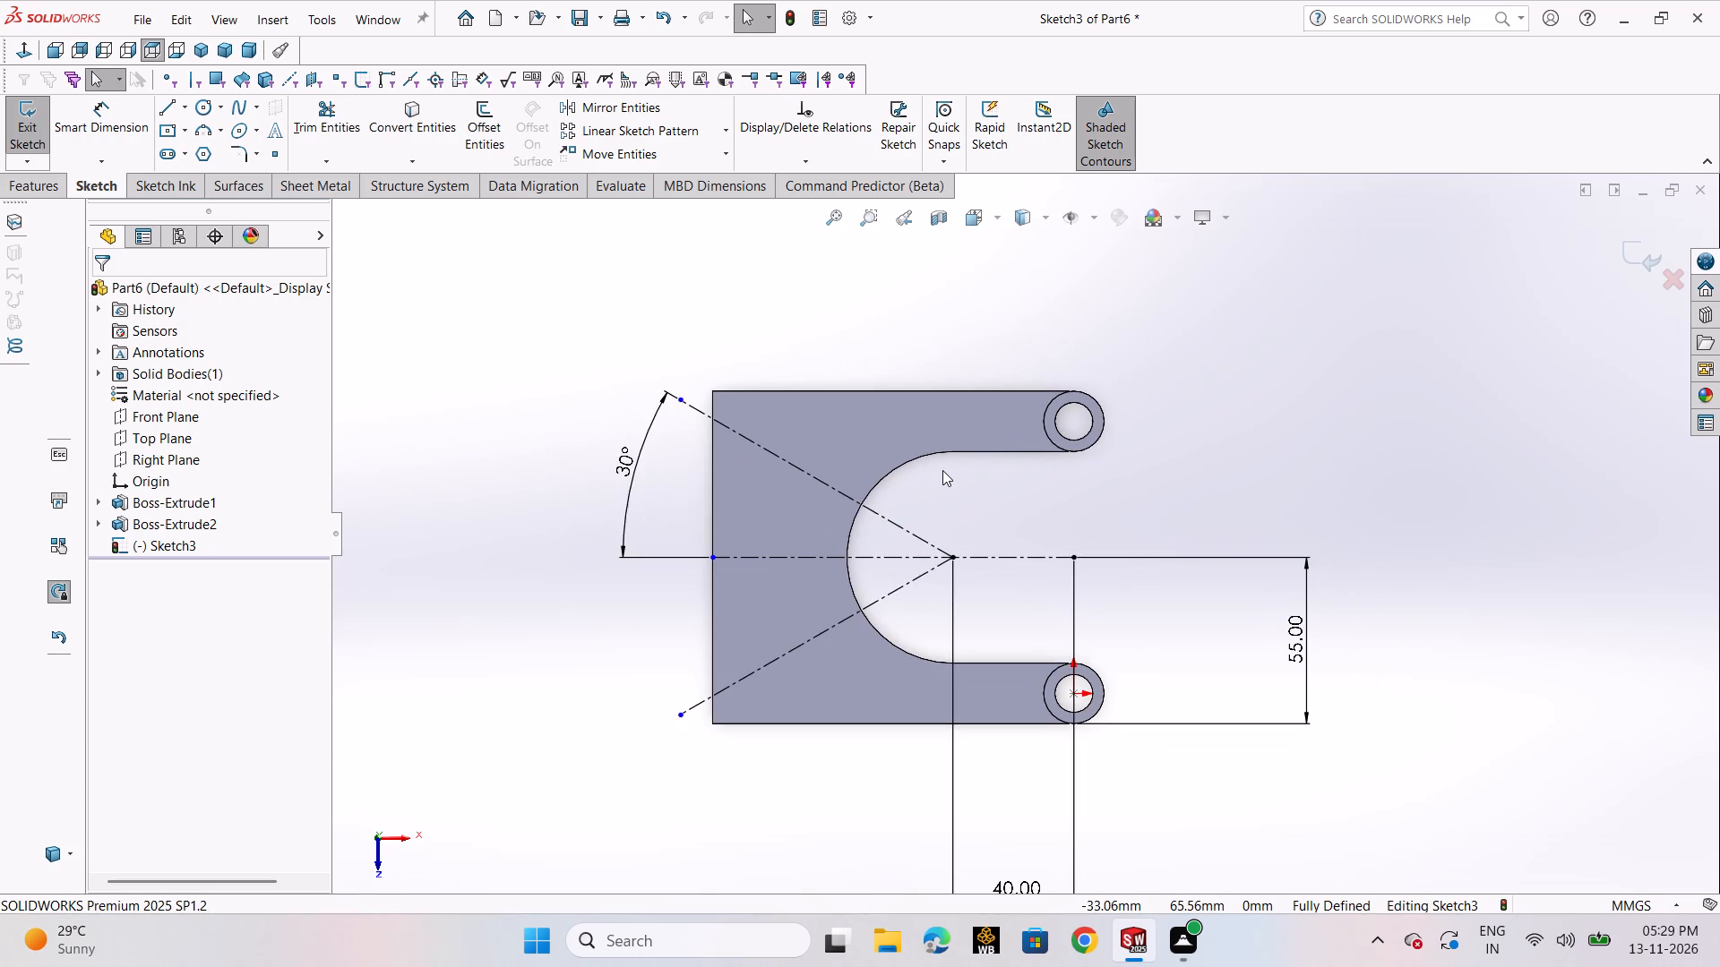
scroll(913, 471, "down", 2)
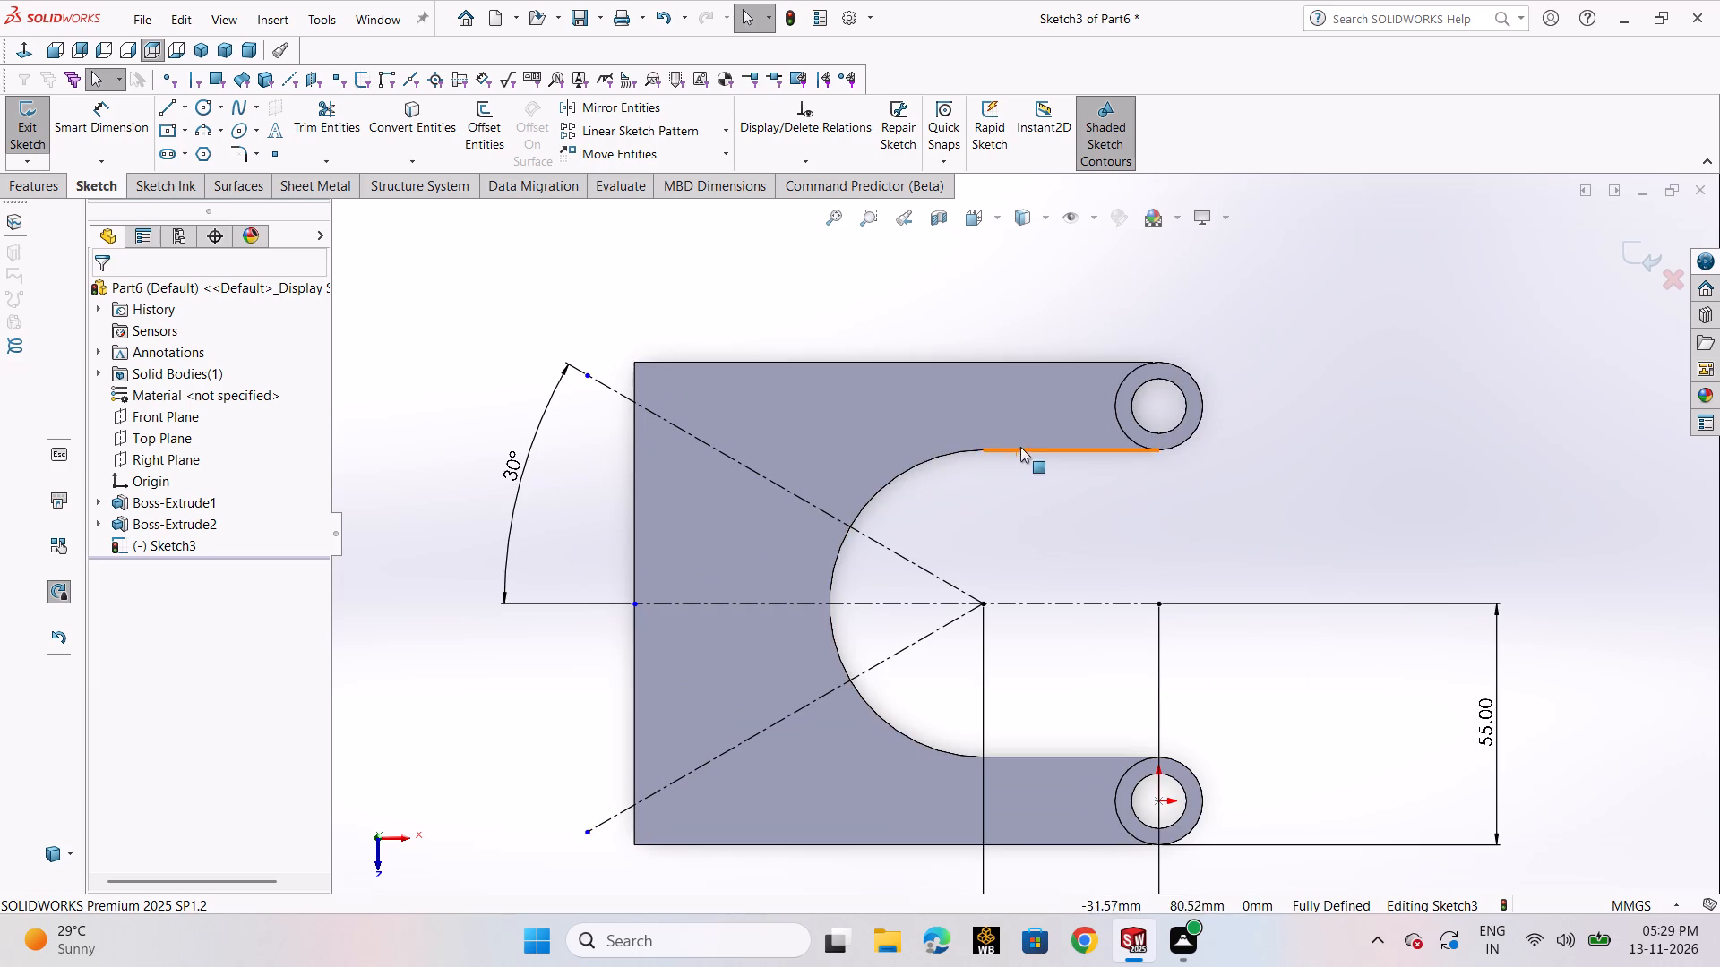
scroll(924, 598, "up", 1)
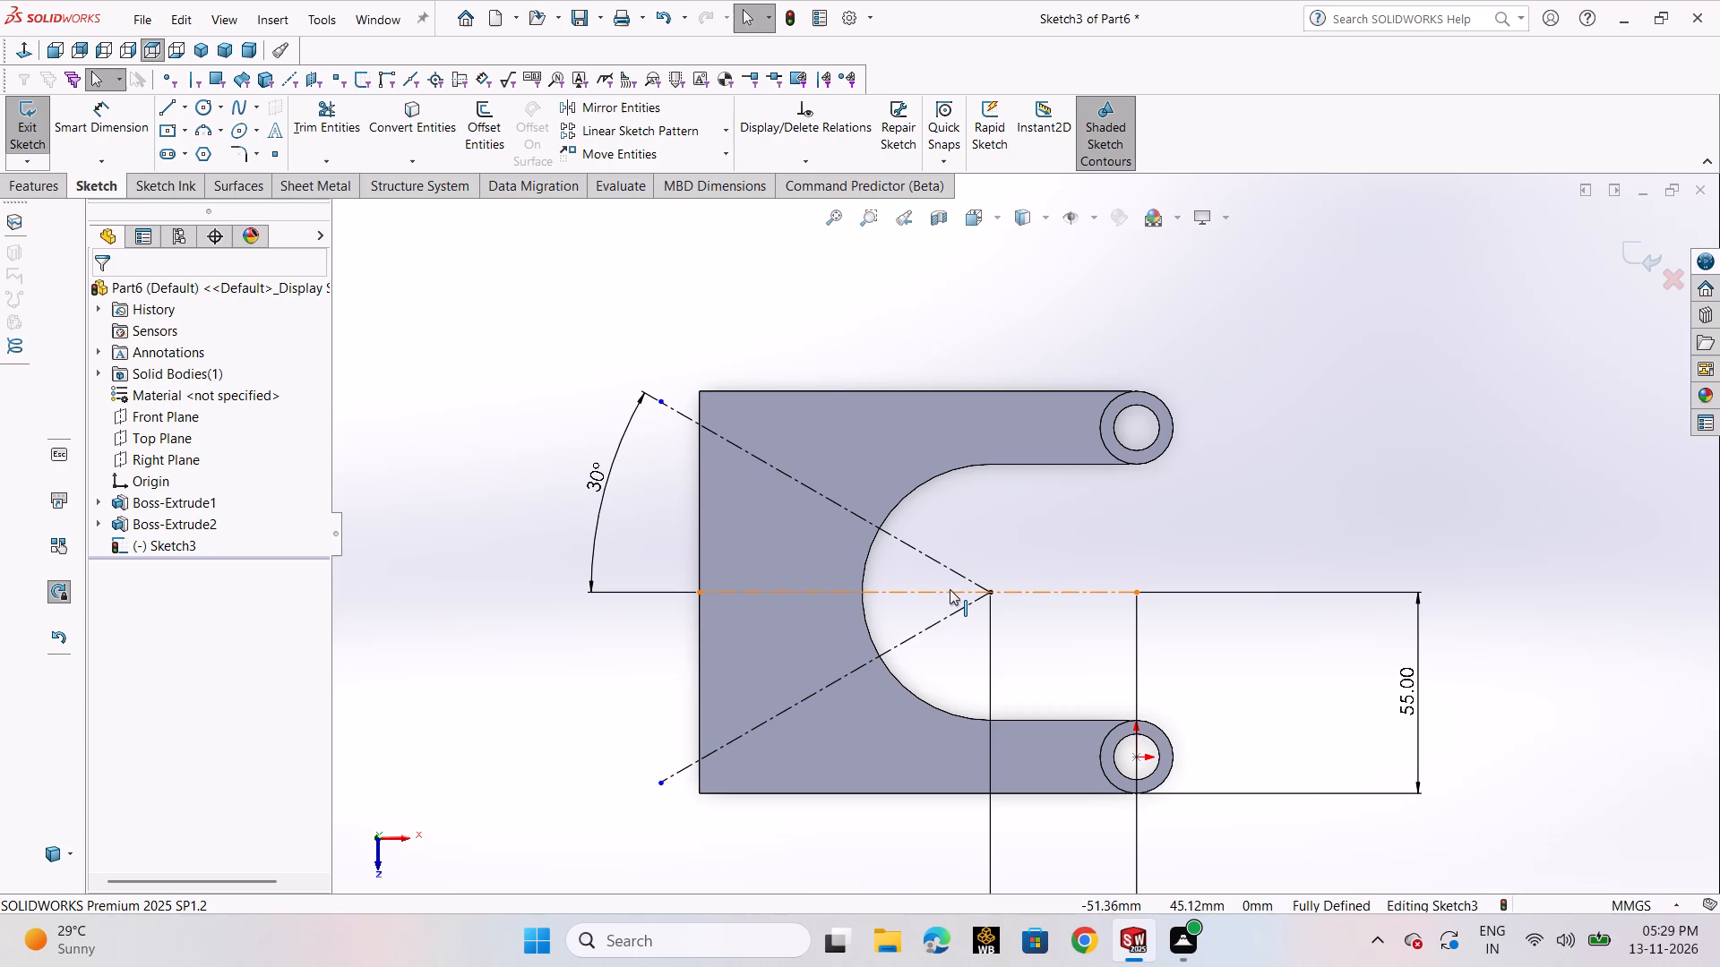
Move the 30-degree angle dimension close to the outside of the plate's straight closed-side edge.
left_click_drag(599, 484, 631, 509)
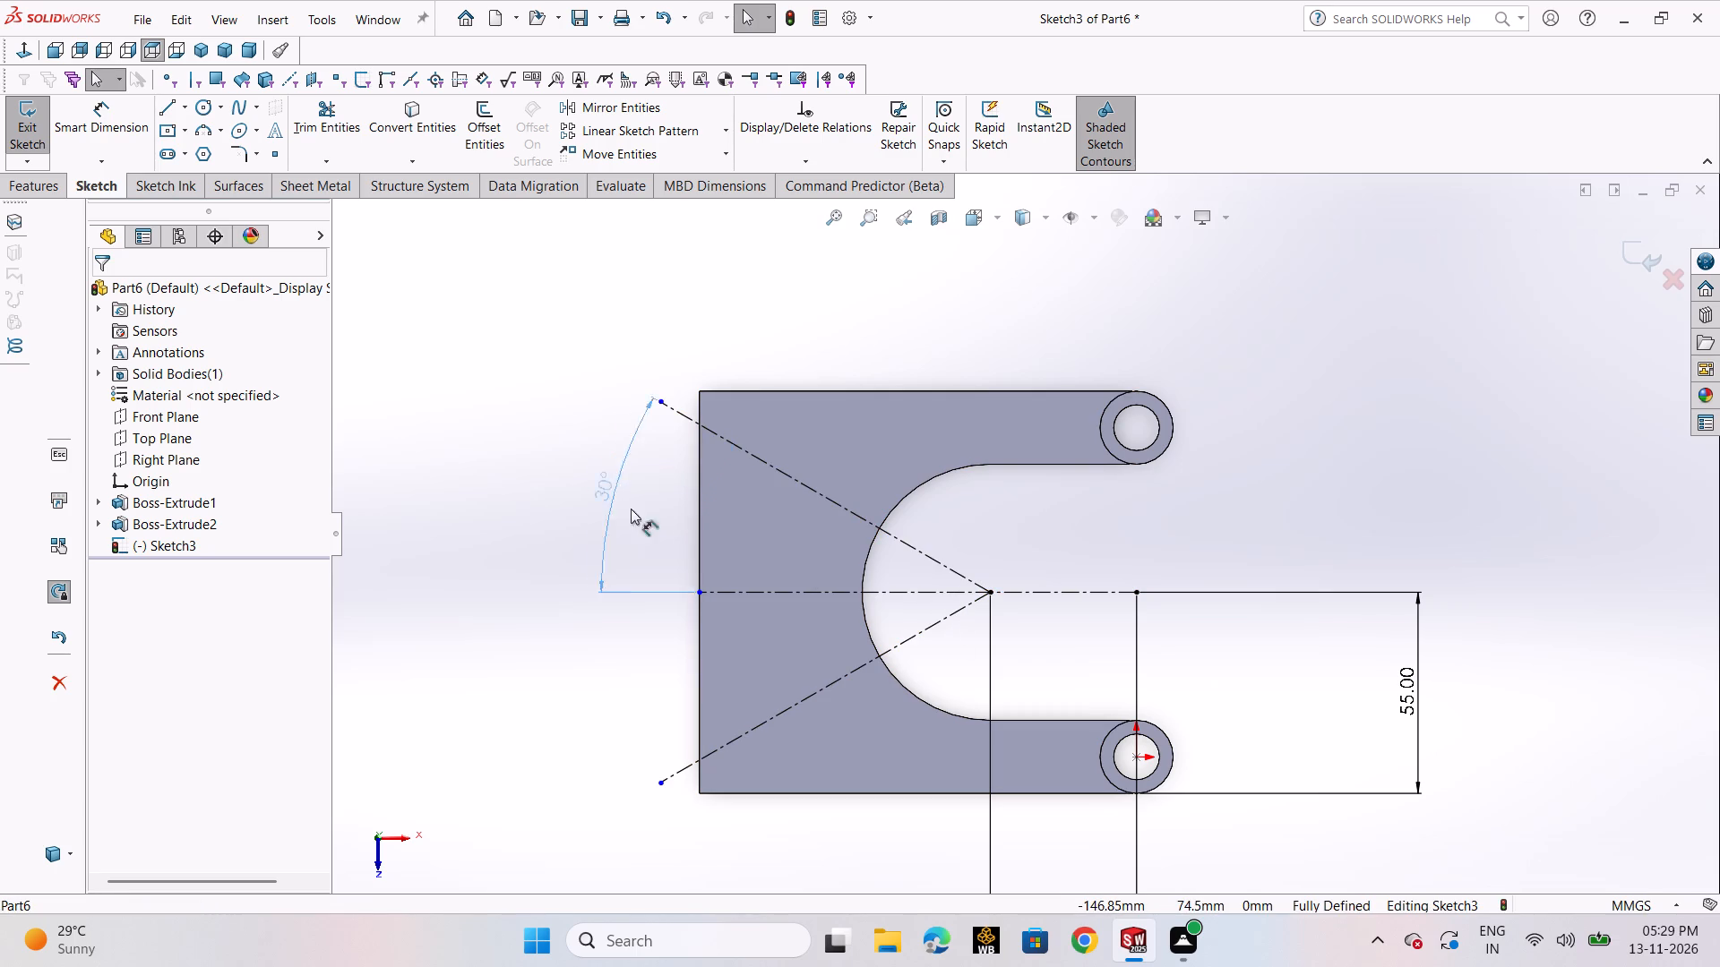
left_click_drag(631, 509, 747, 542)
left_click(575, 509)
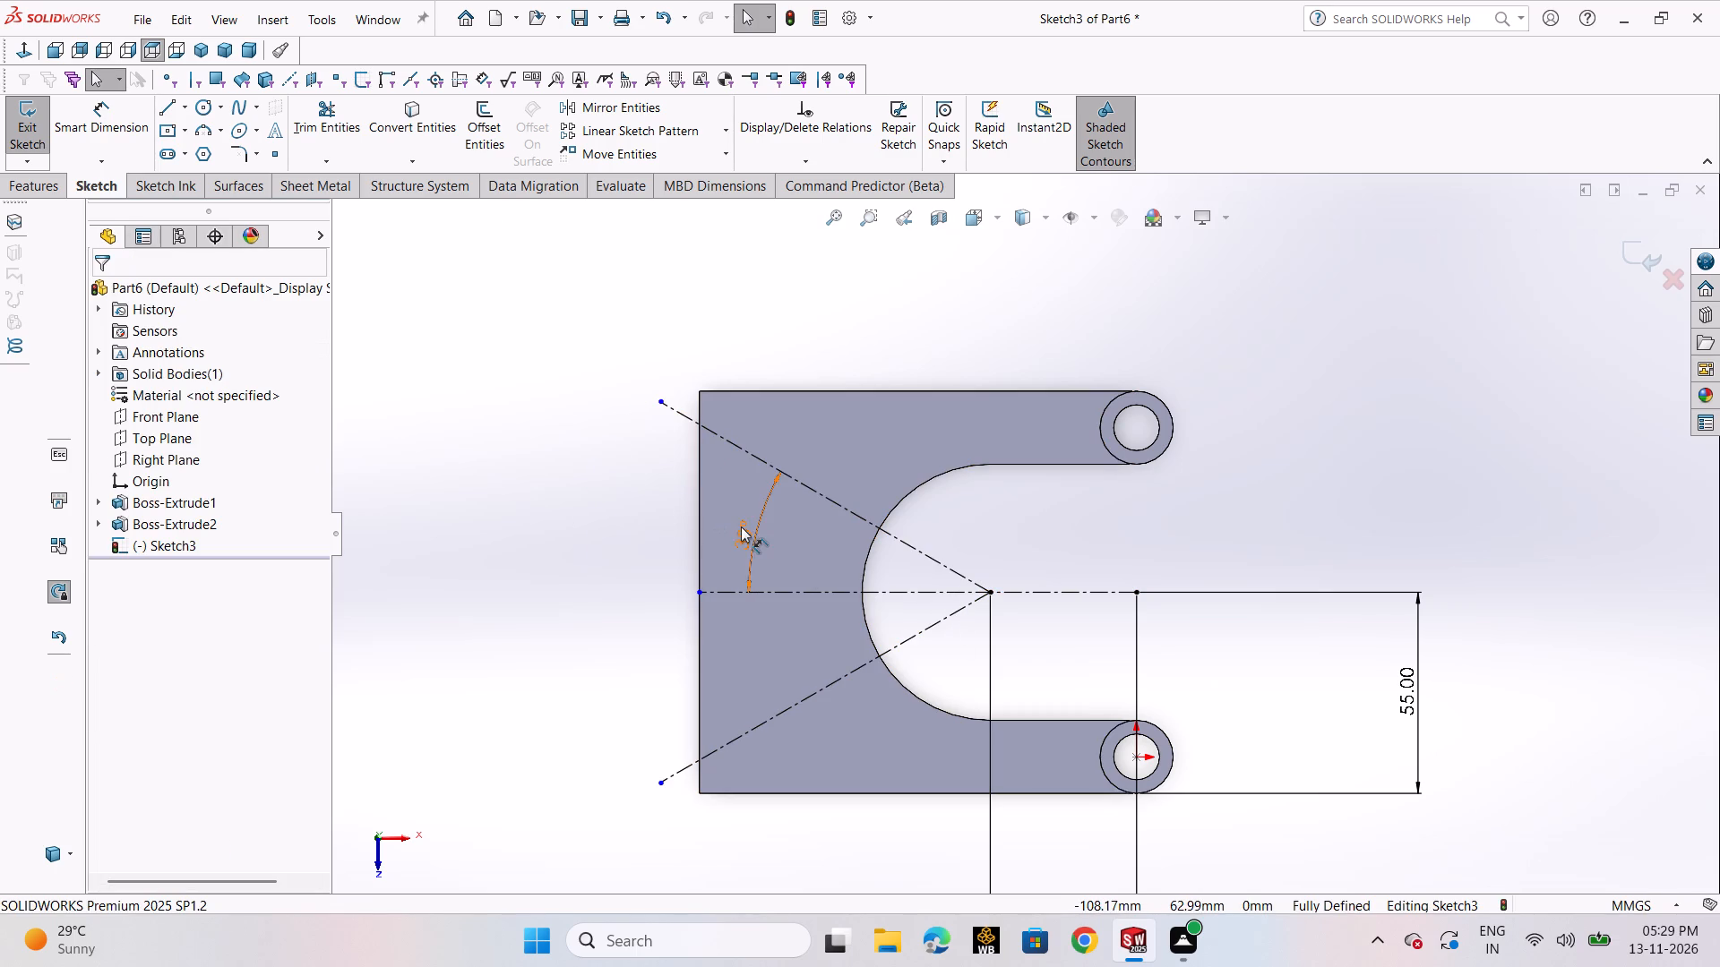
left_click_drag(744, 531, 643, 522)
left_click(478, 537)
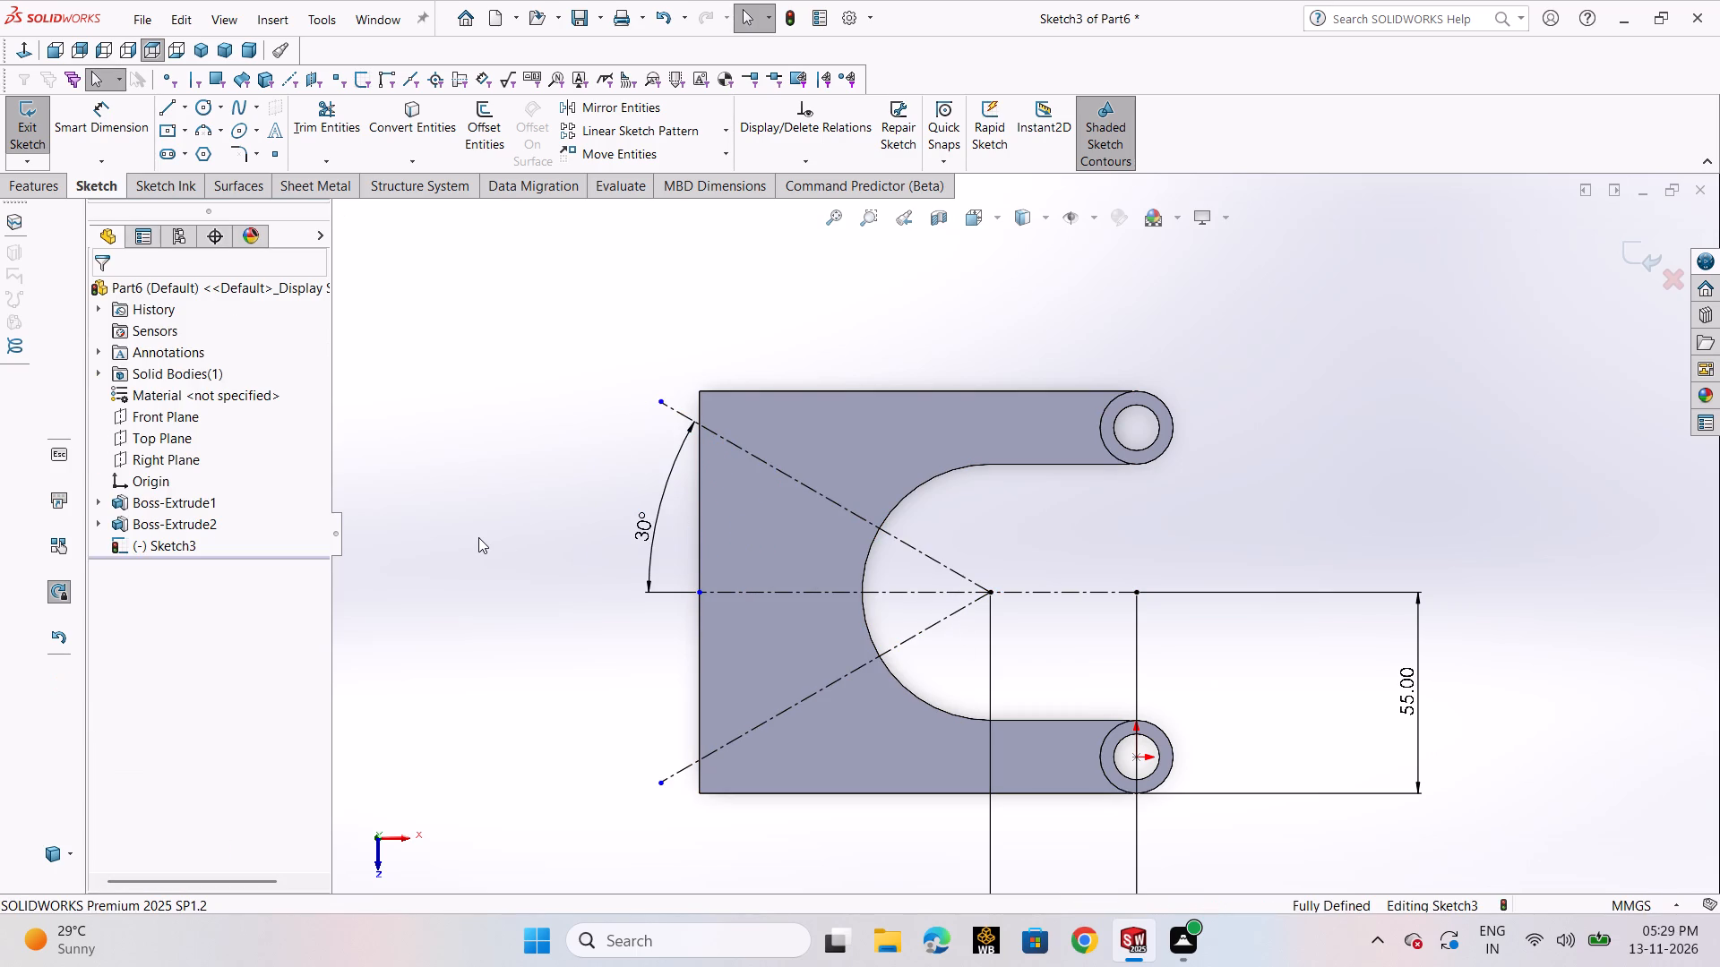
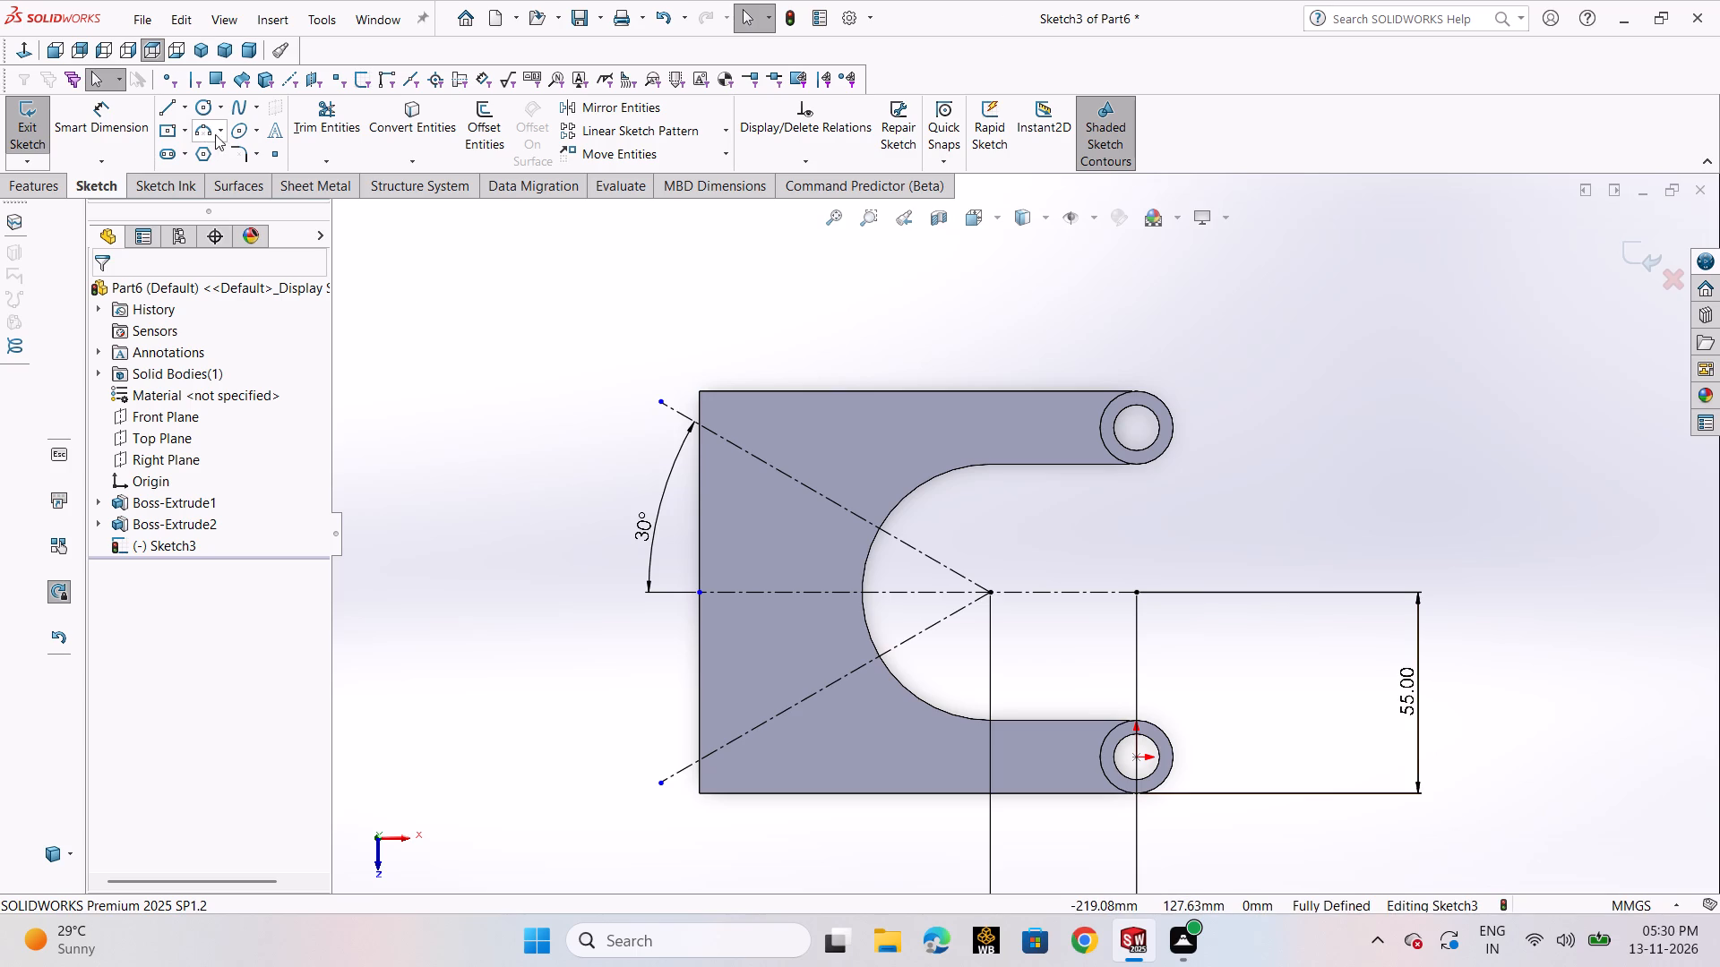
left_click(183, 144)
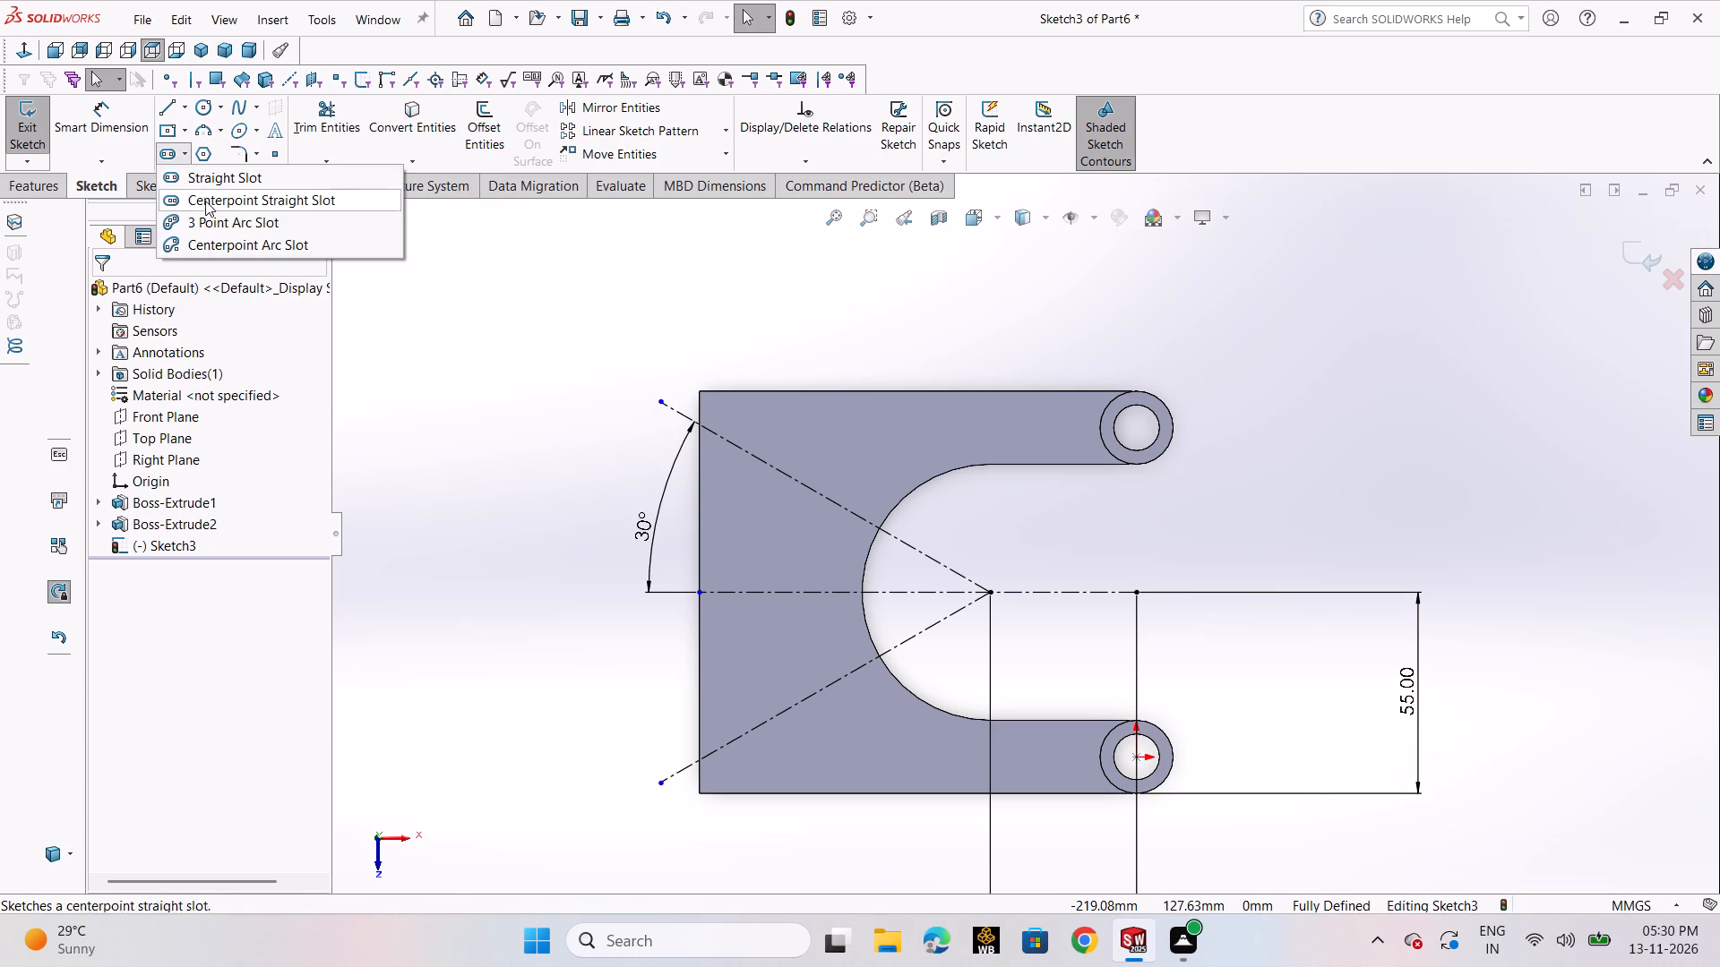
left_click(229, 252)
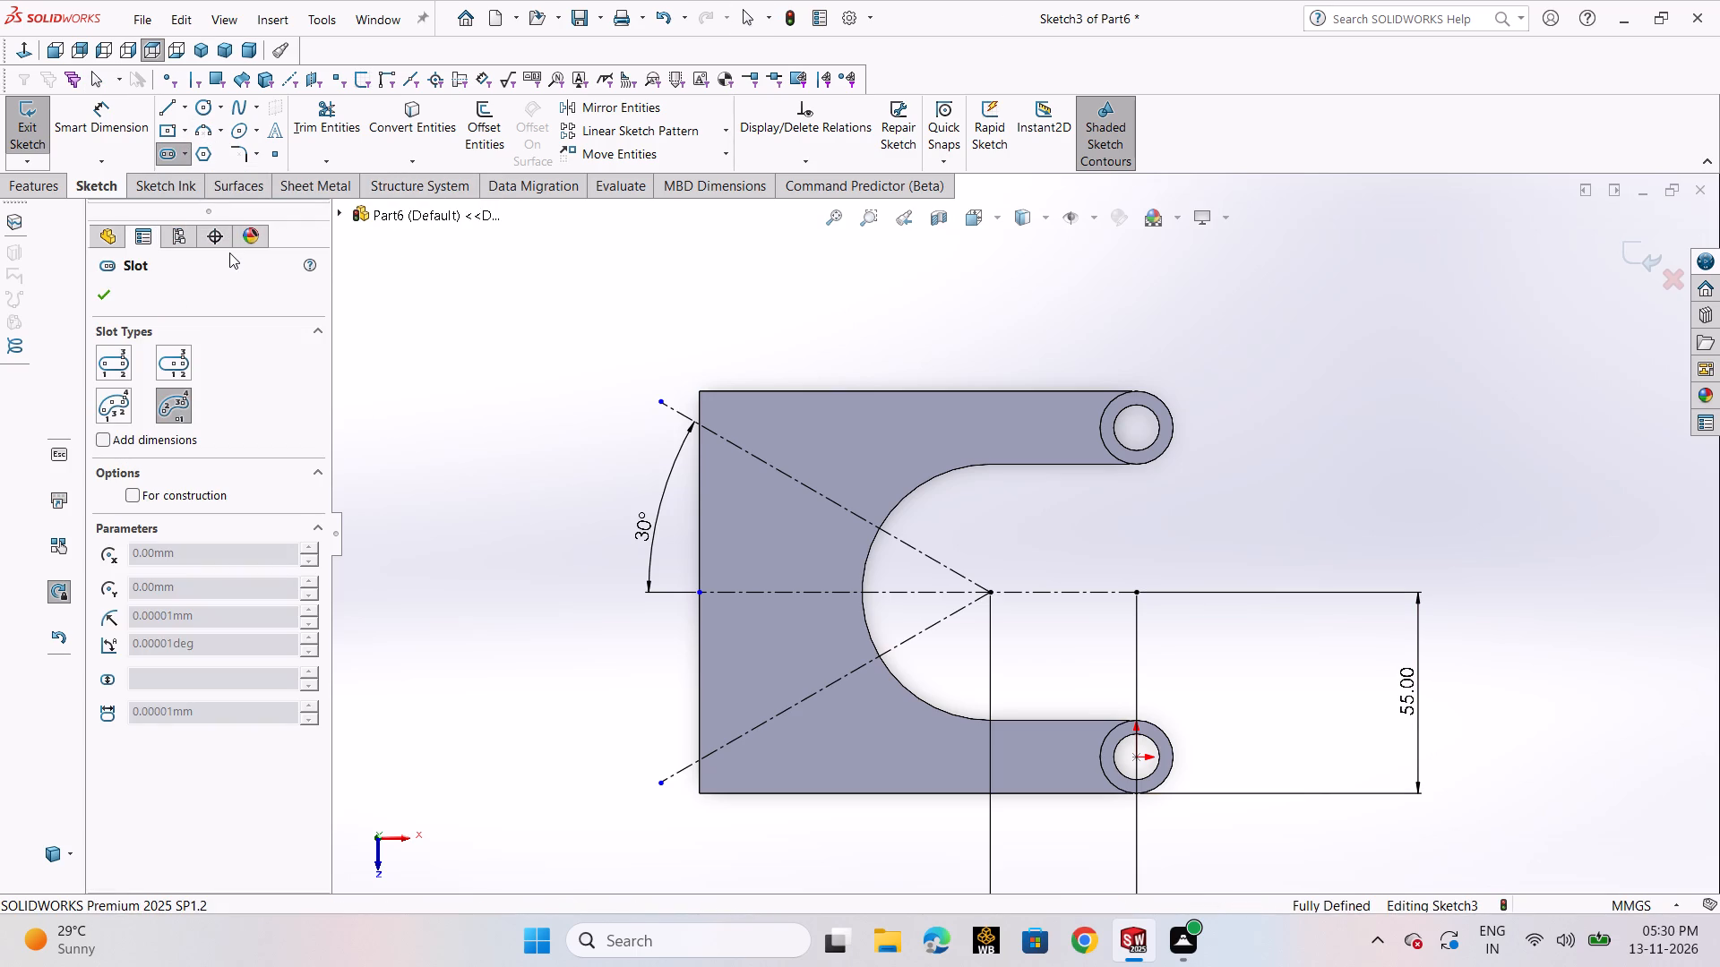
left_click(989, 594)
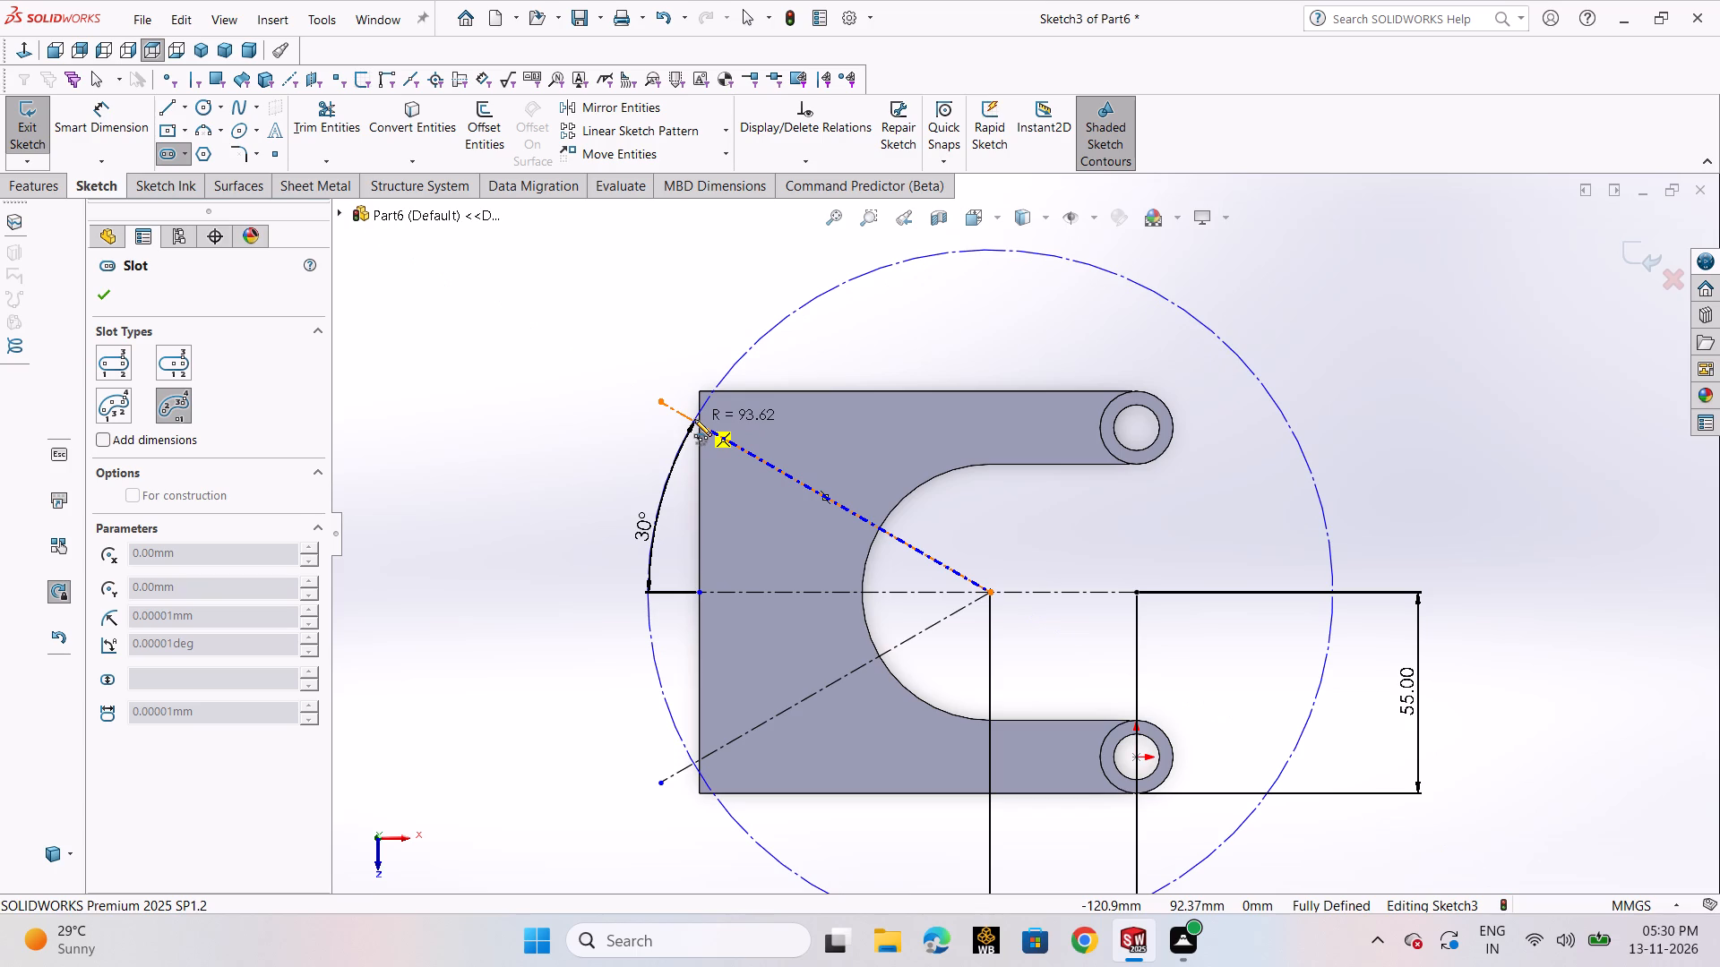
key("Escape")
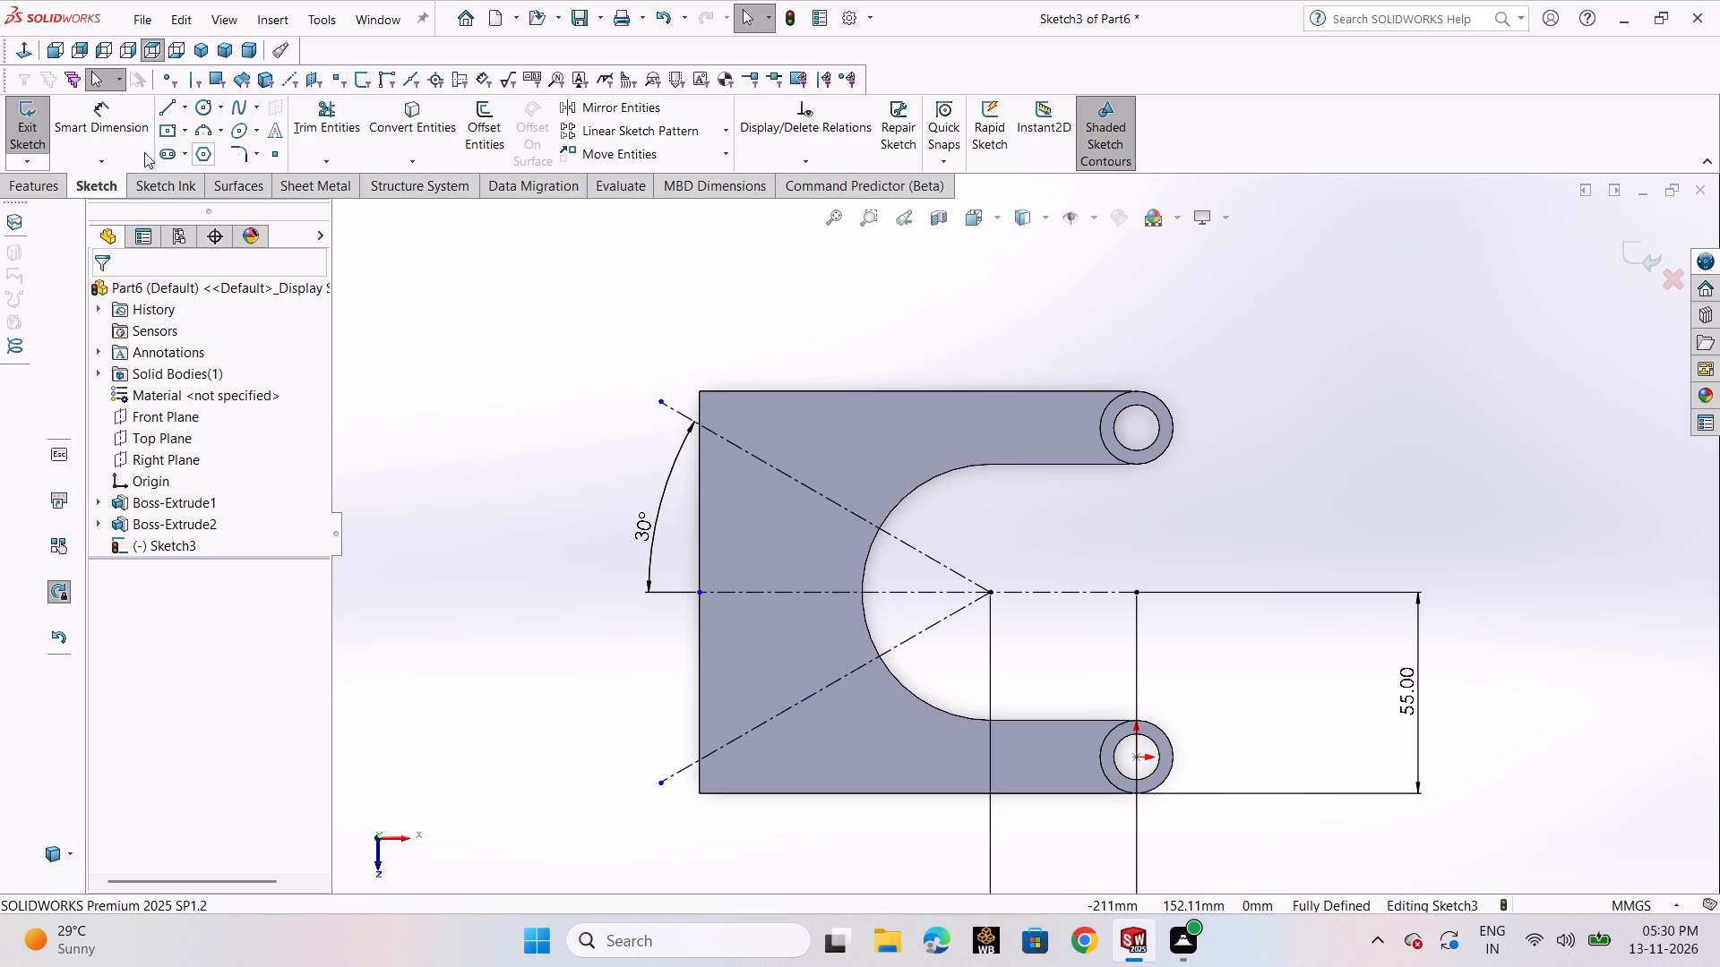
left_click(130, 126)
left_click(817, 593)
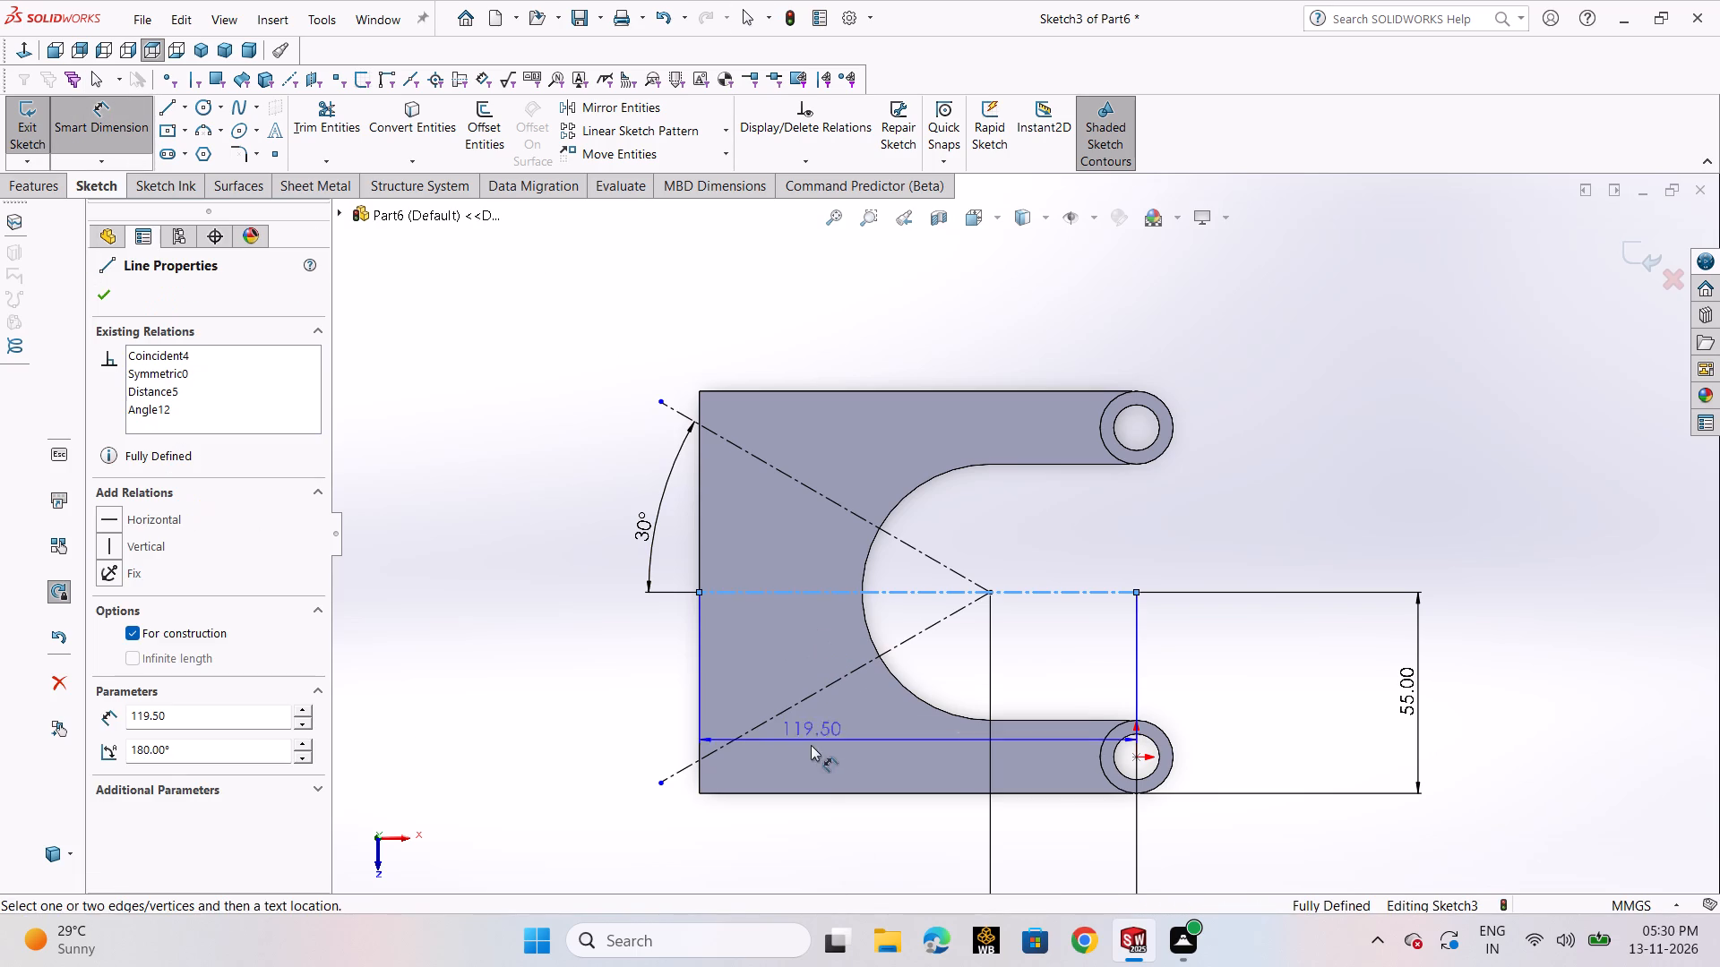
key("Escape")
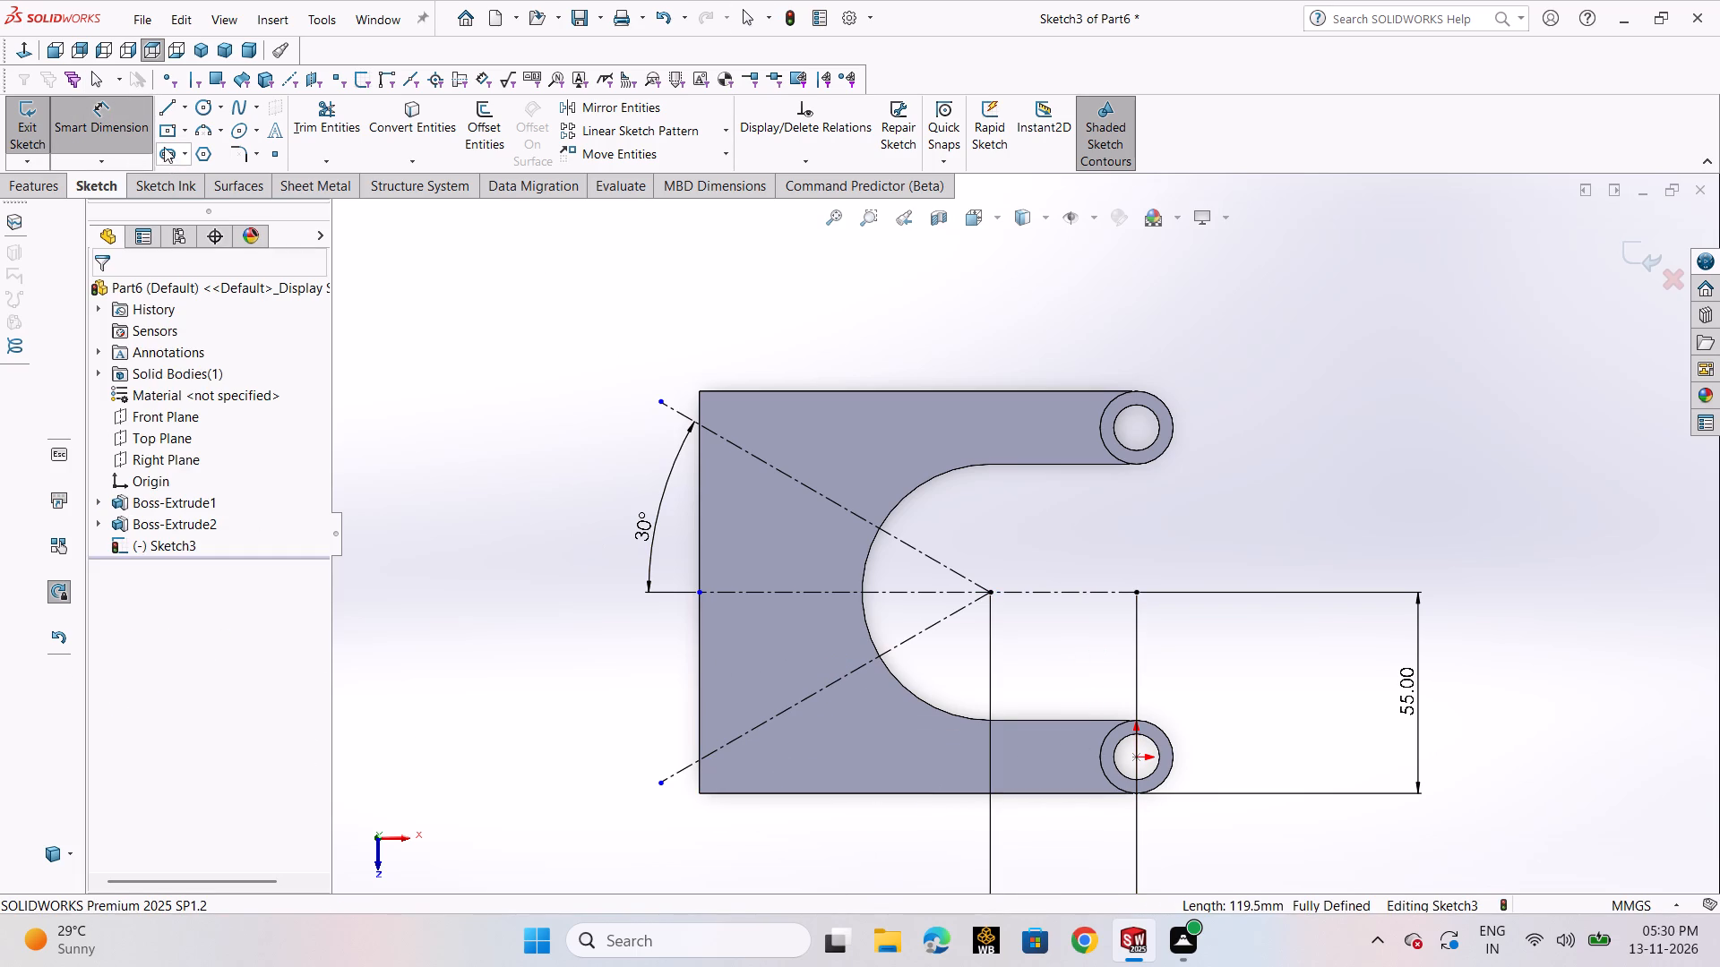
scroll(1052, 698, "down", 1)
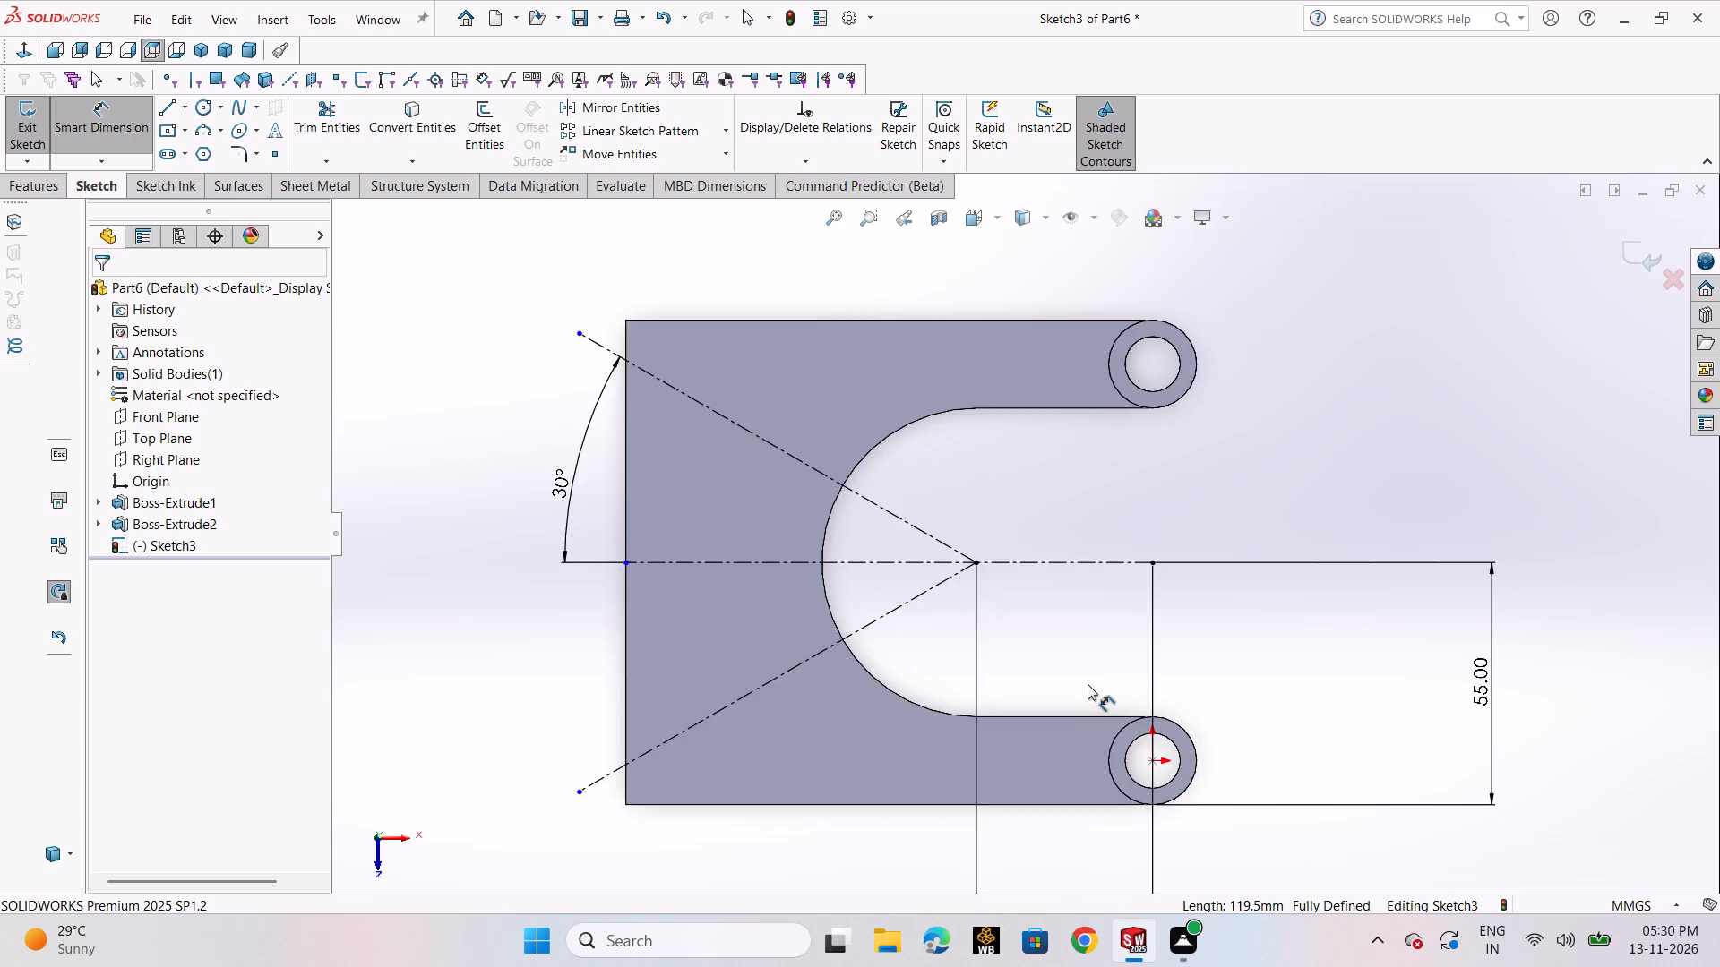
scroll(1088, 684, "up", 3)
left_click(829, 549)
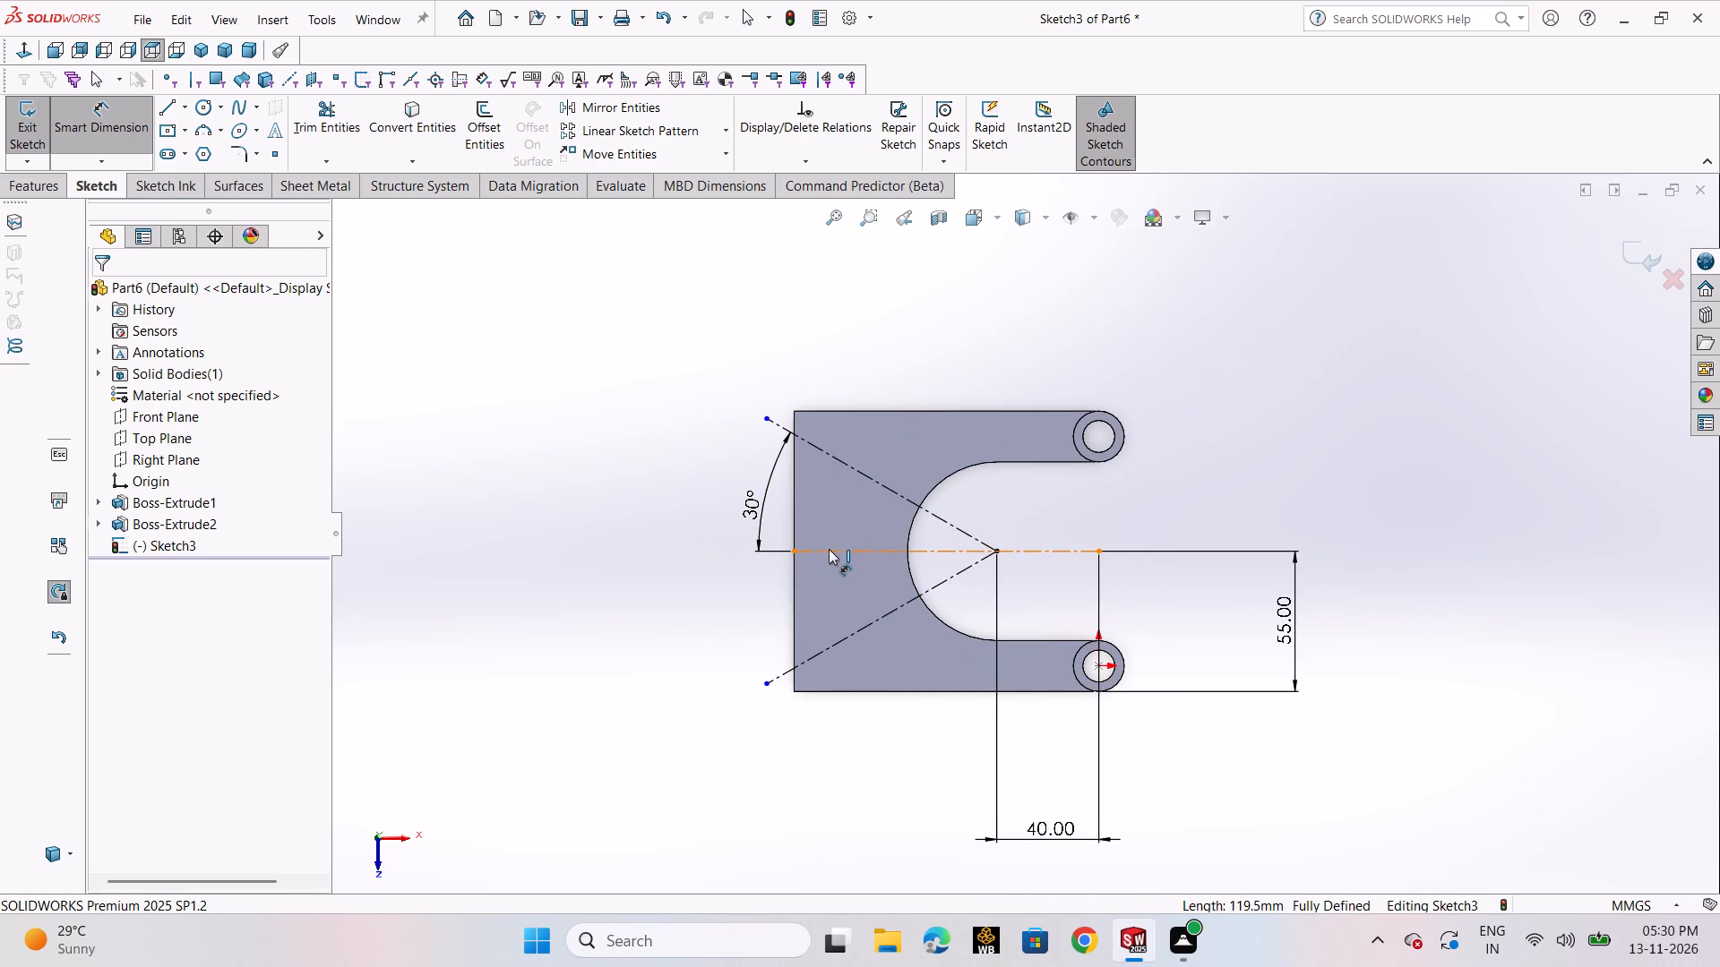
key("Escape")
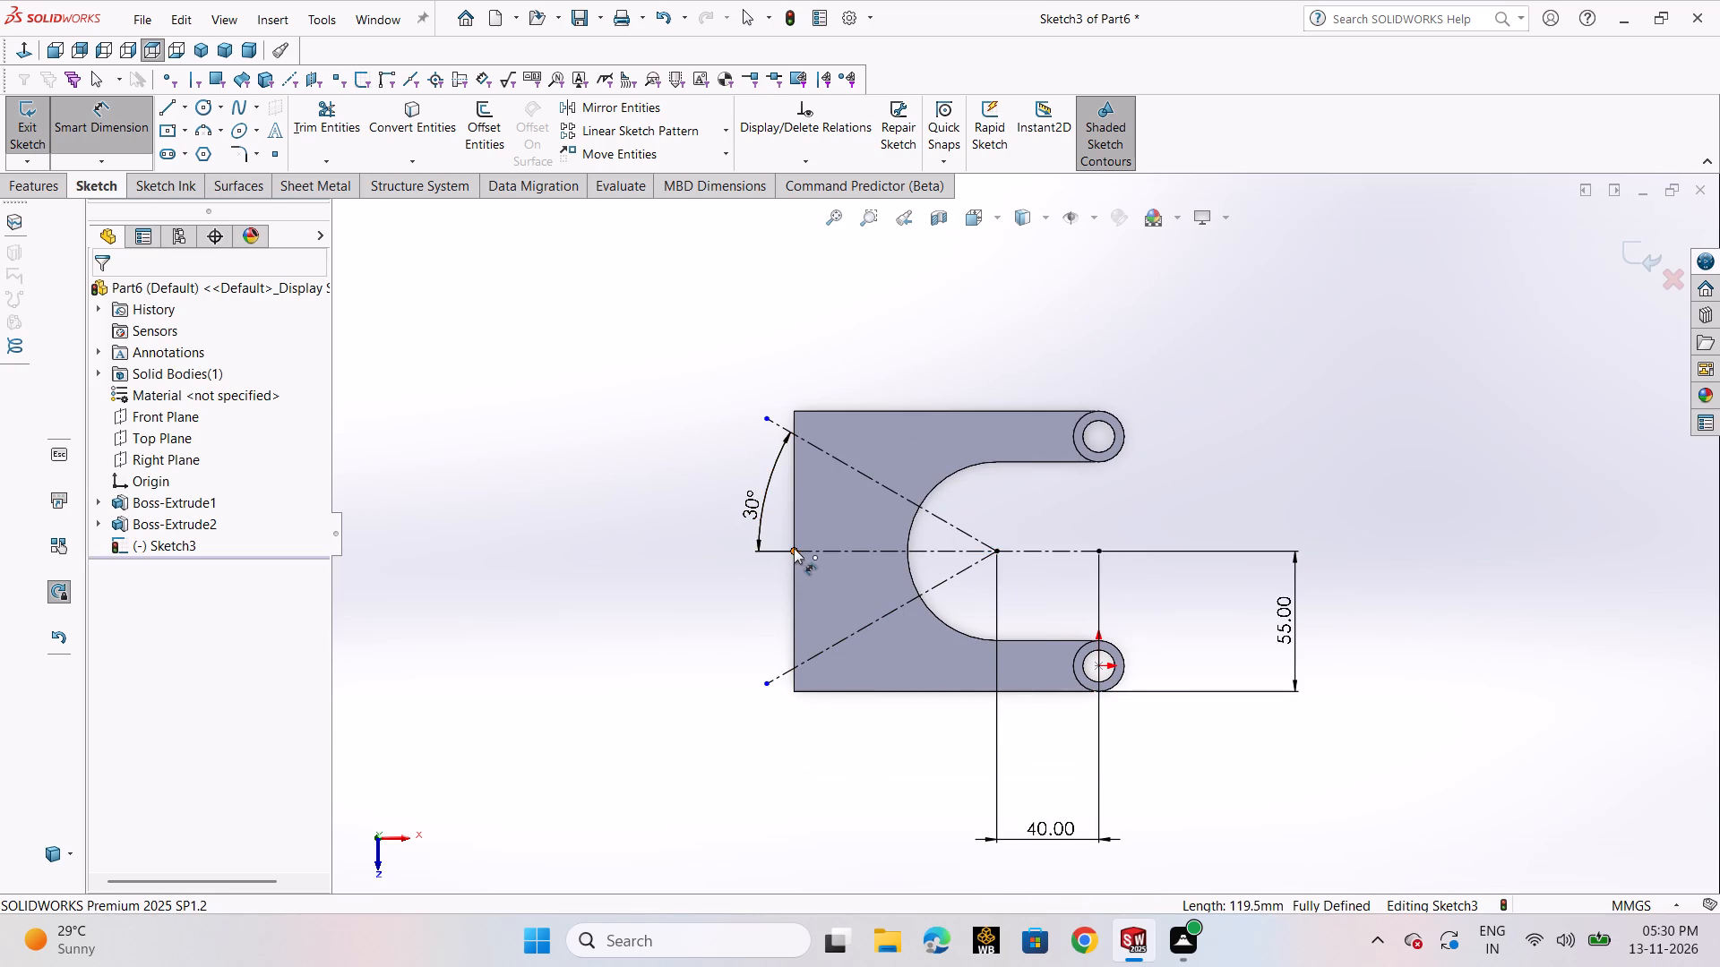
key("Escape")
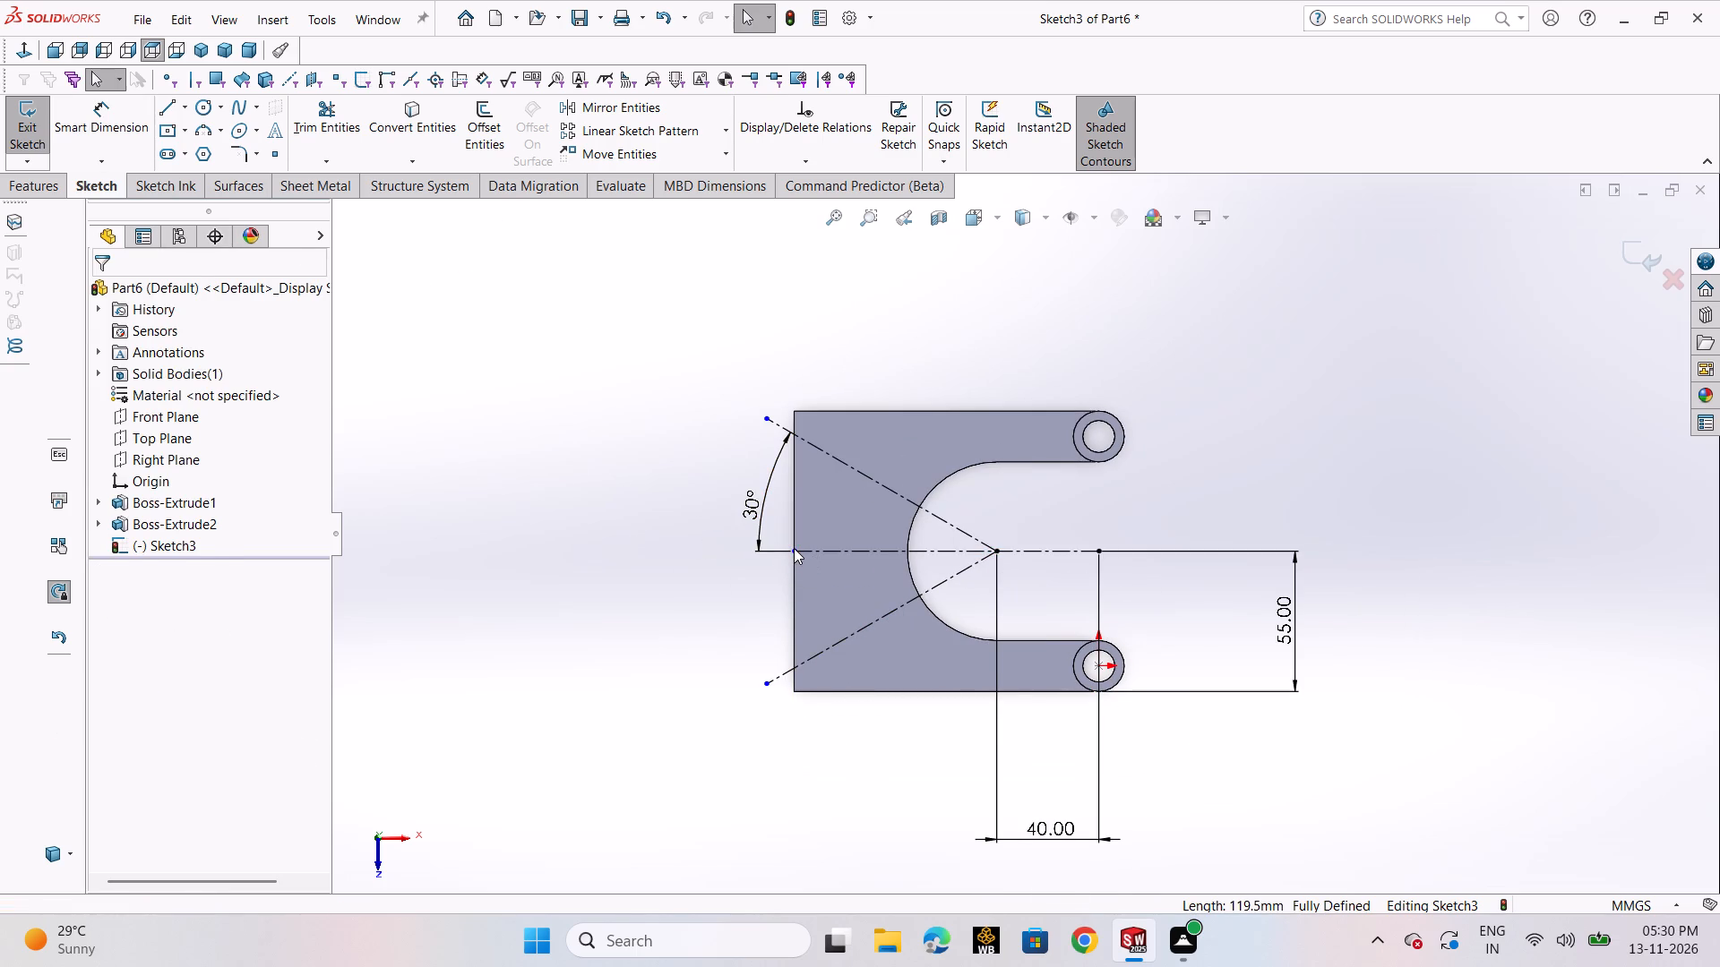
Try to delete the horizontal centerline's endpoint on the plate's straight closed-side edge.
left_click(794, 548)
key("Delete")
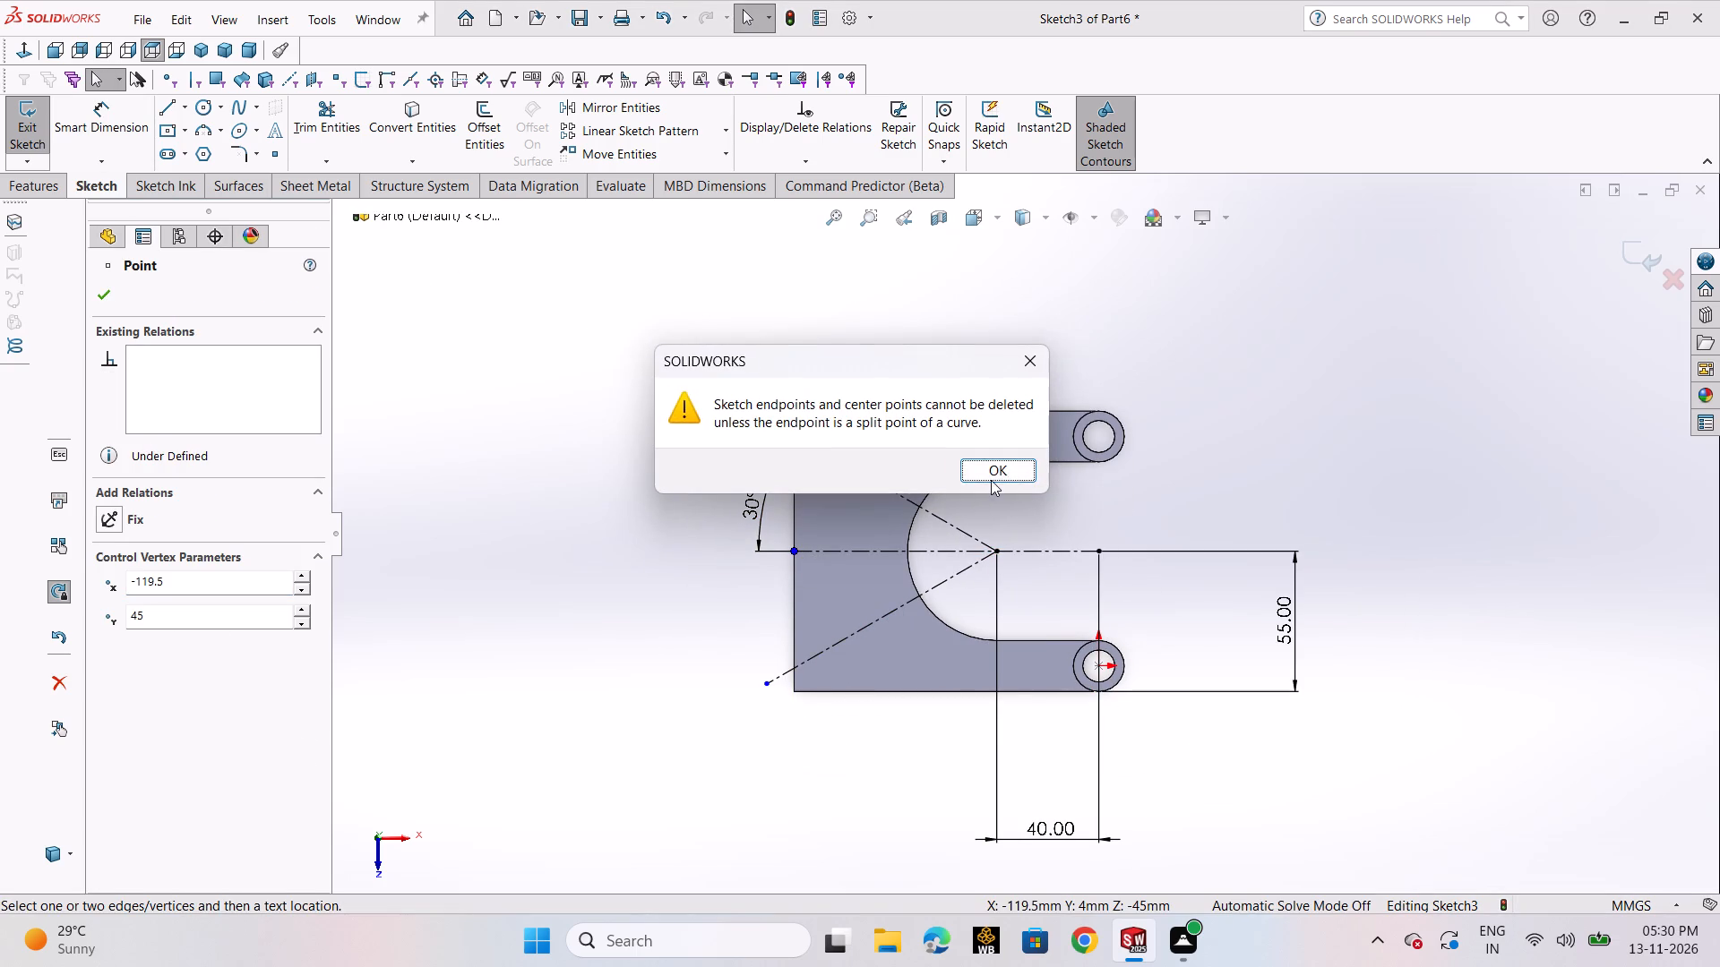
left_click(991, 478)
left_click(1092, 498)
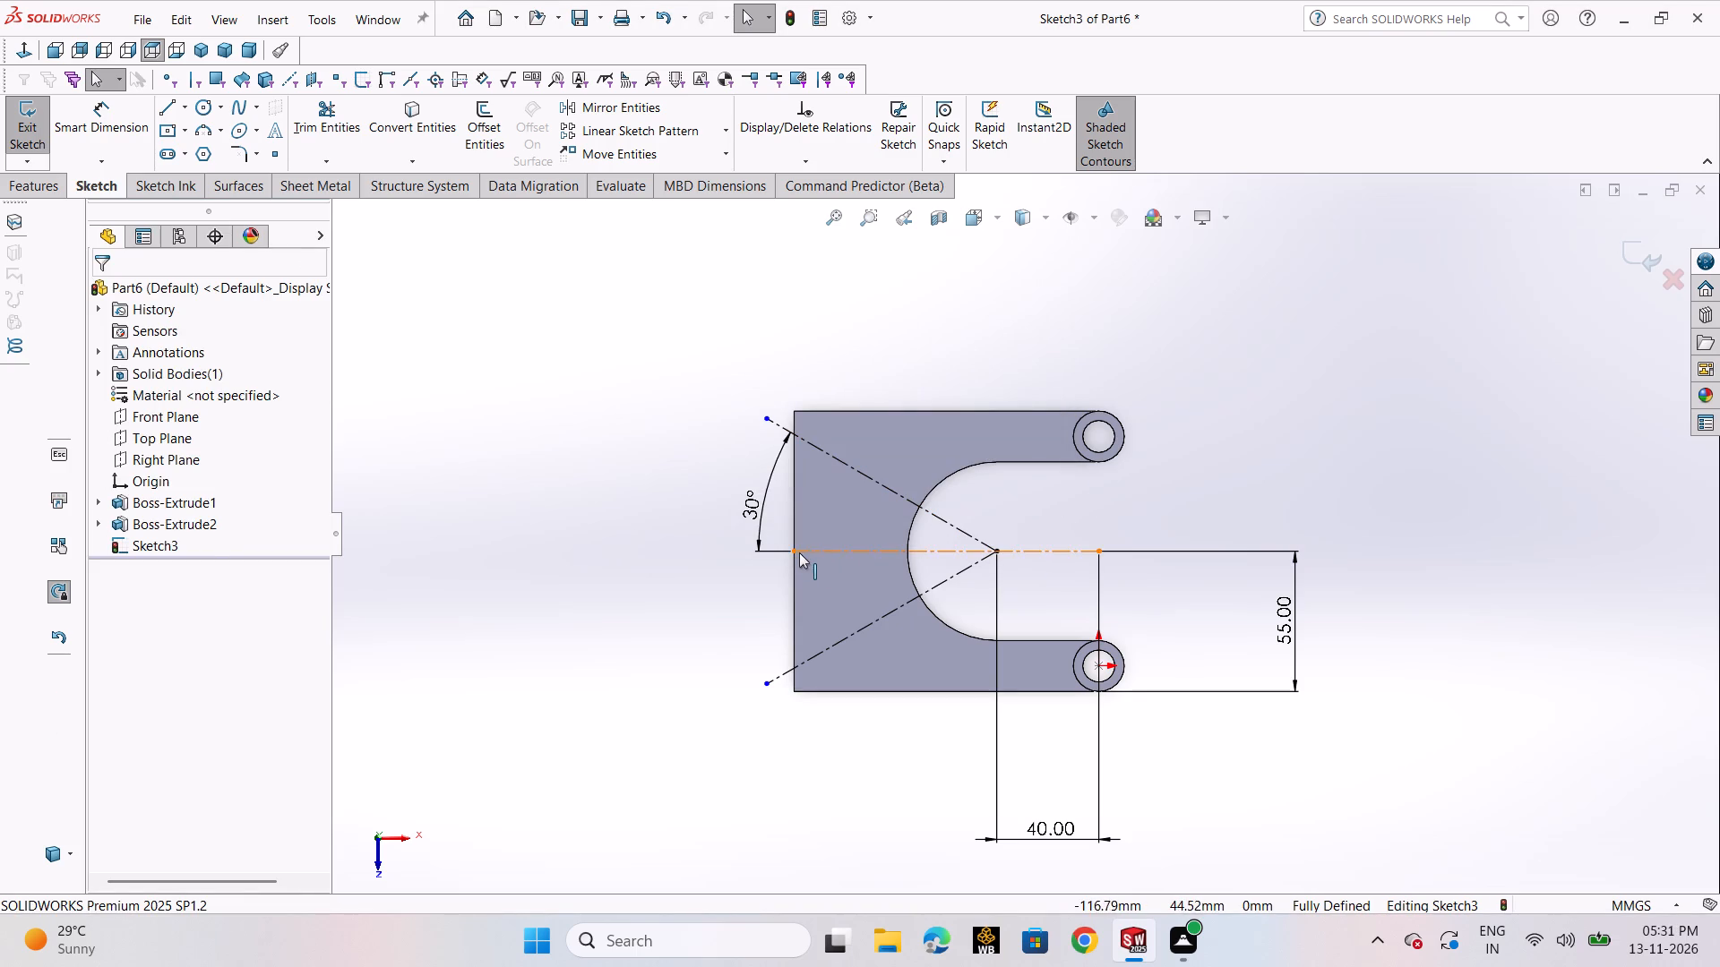
Extend the horizontal centerline's outer endpoint well beyond the plate's straight closed-side edge.
left_click_drag(791, 552, 634, 558)
left_click(648, 590)
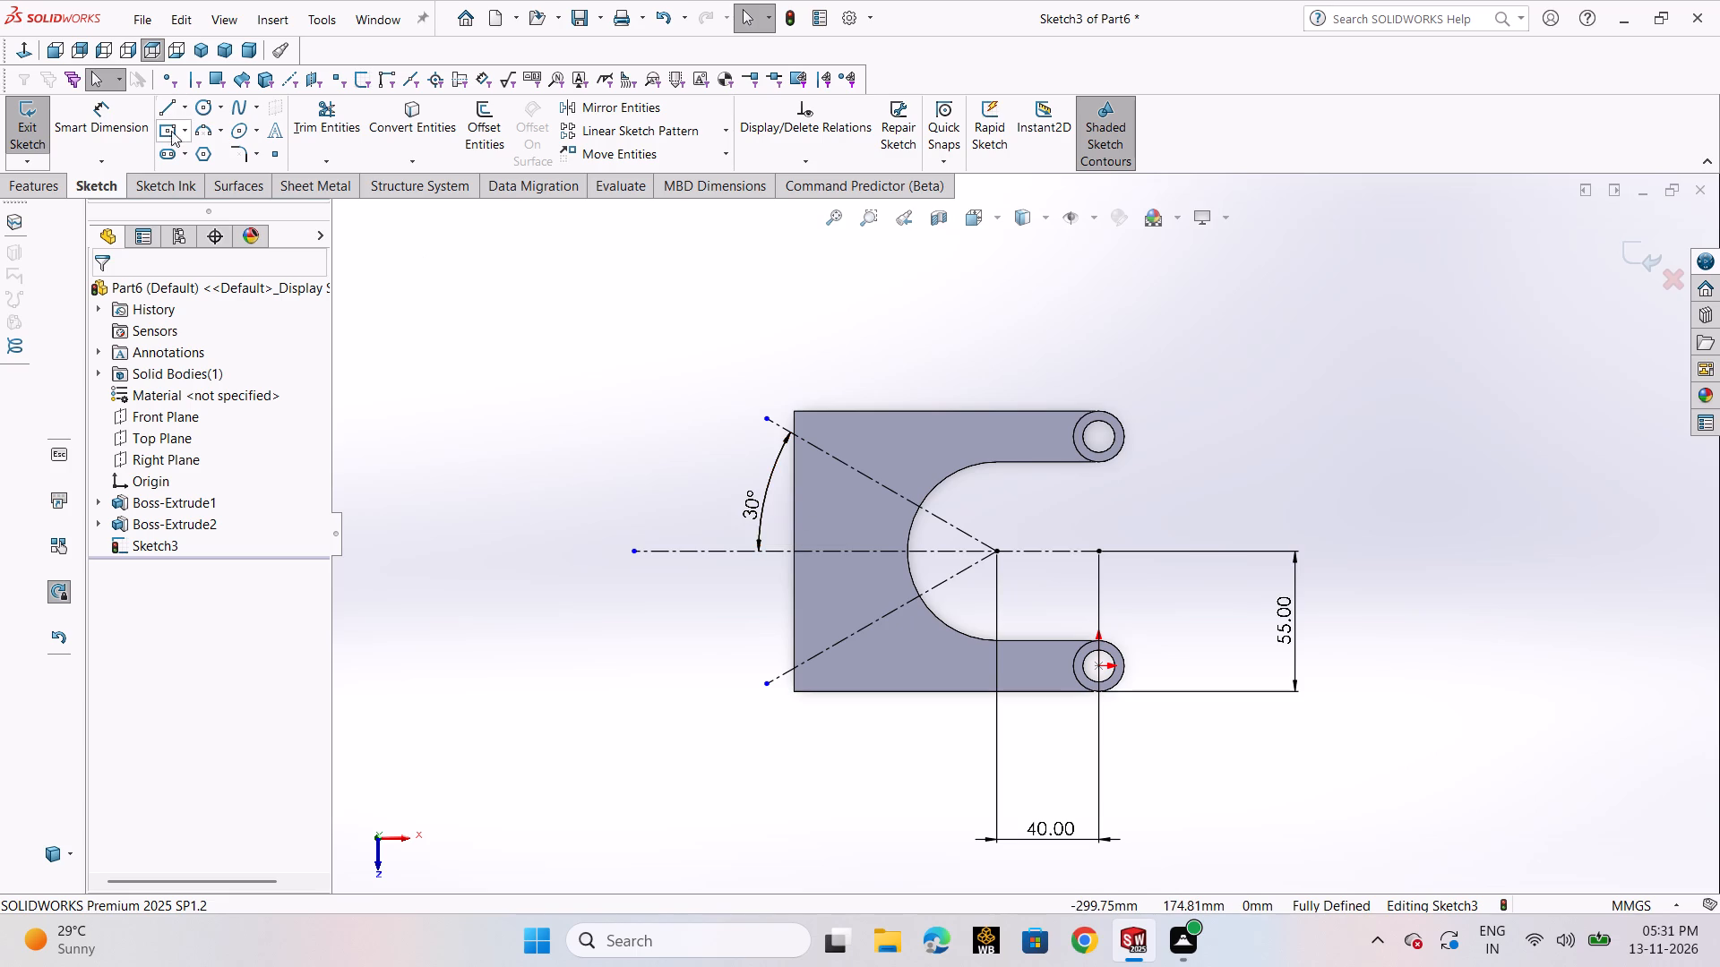
Sketch a centerpoint arc slot about the U-cutout's center, spanning both angled centerlines' outer ends, about 104 mm radius and 32 mm wide.
left_click(184, 150)
left_click(229, 248)
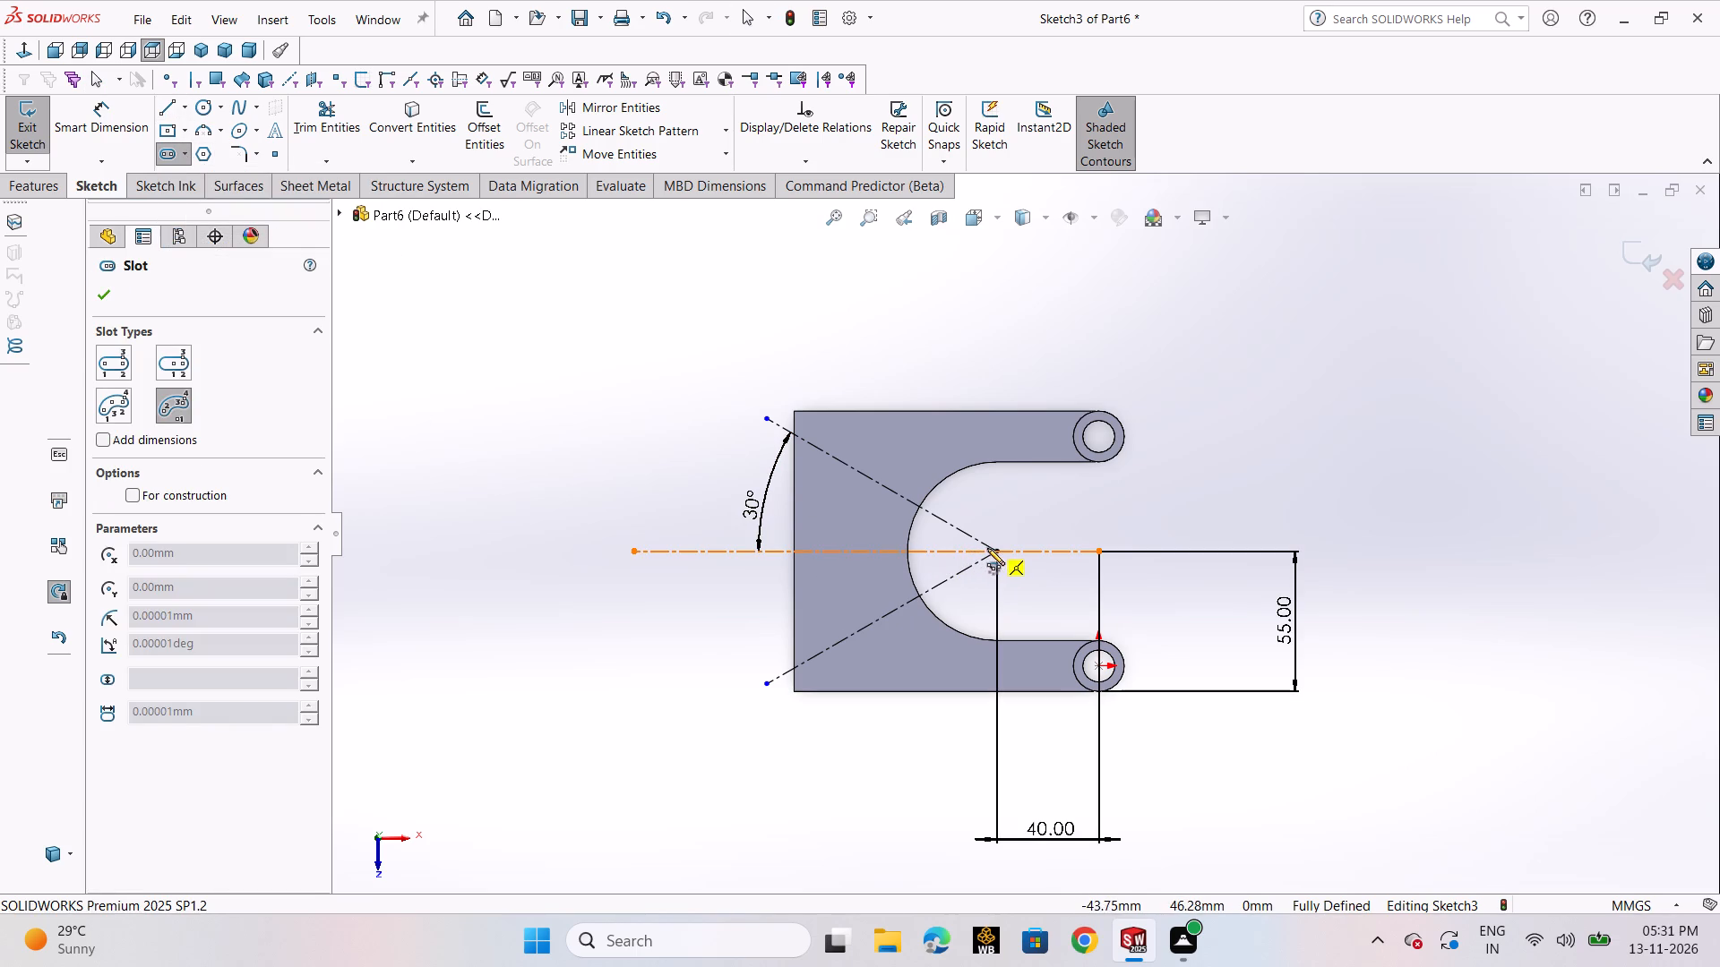
left_click(993, 551)
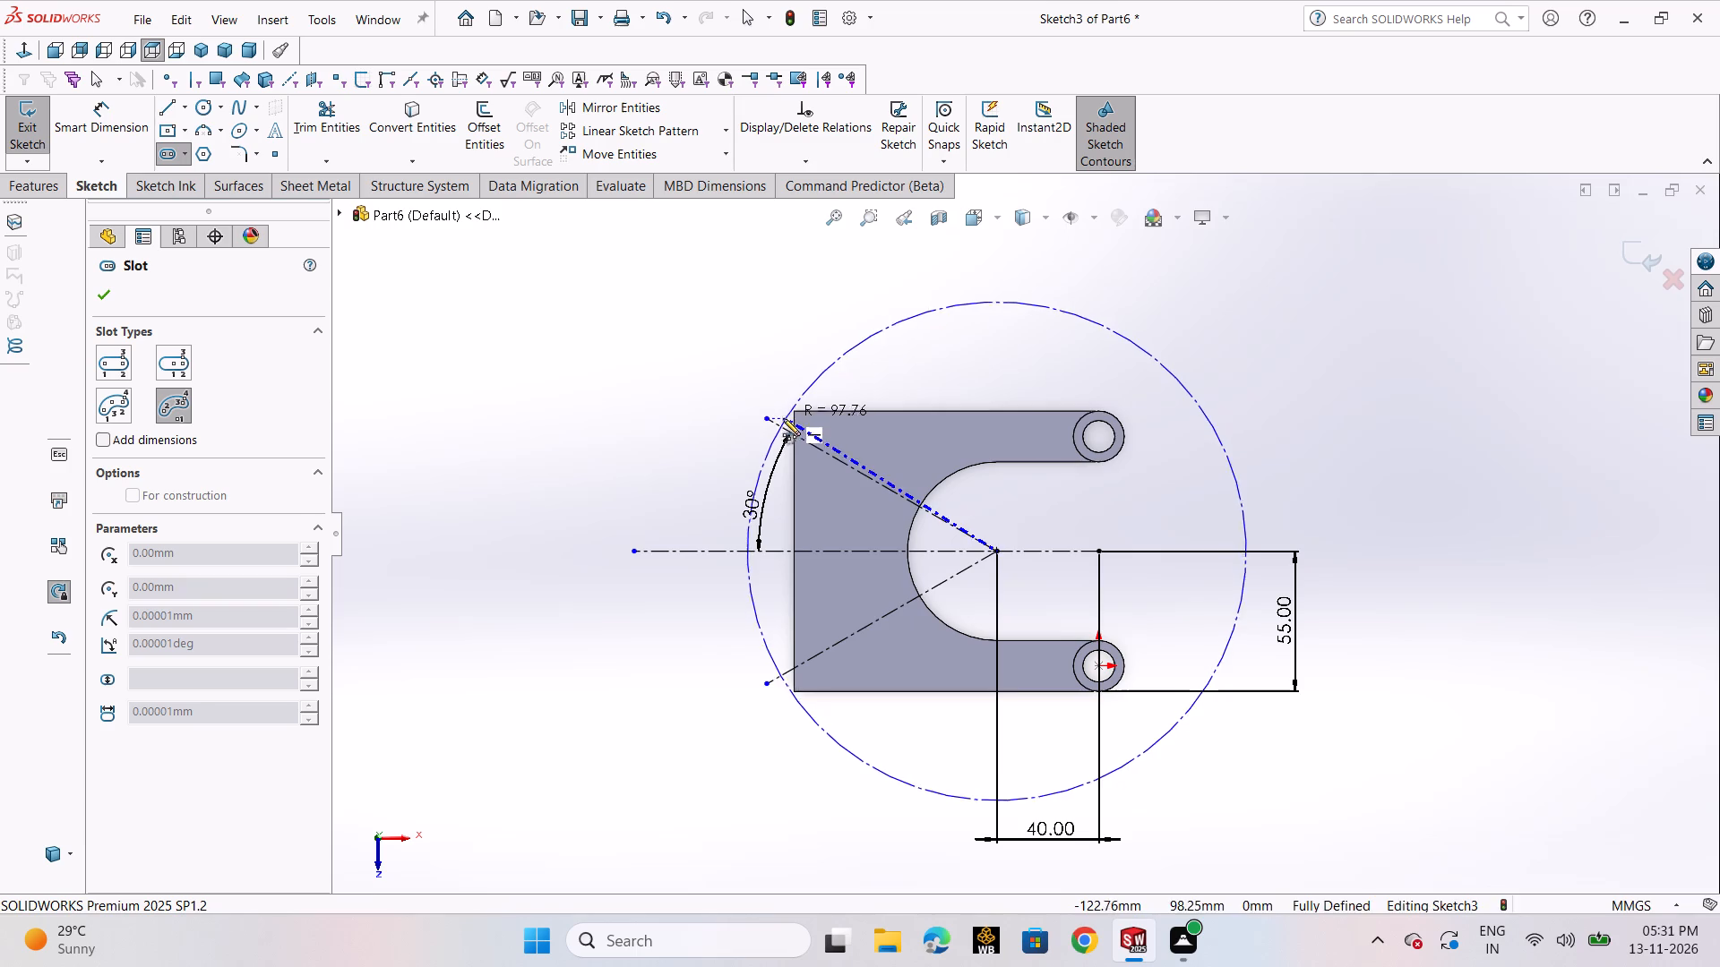
left_click(770, 422)
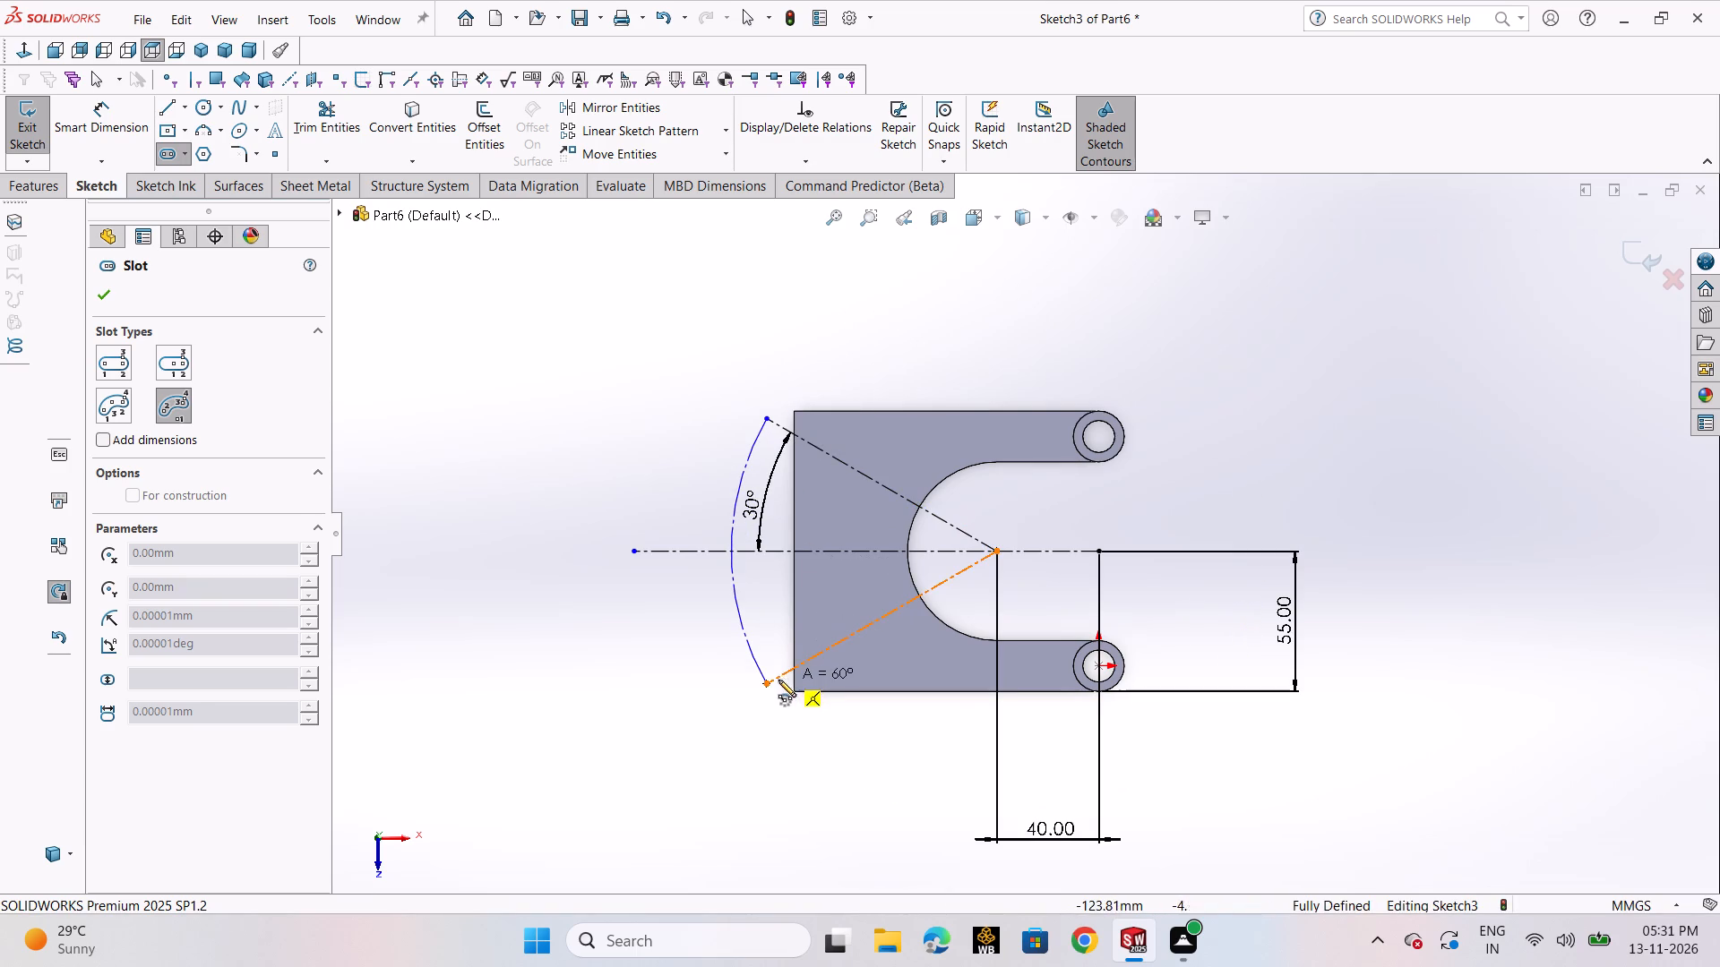
left_click(760, 683)
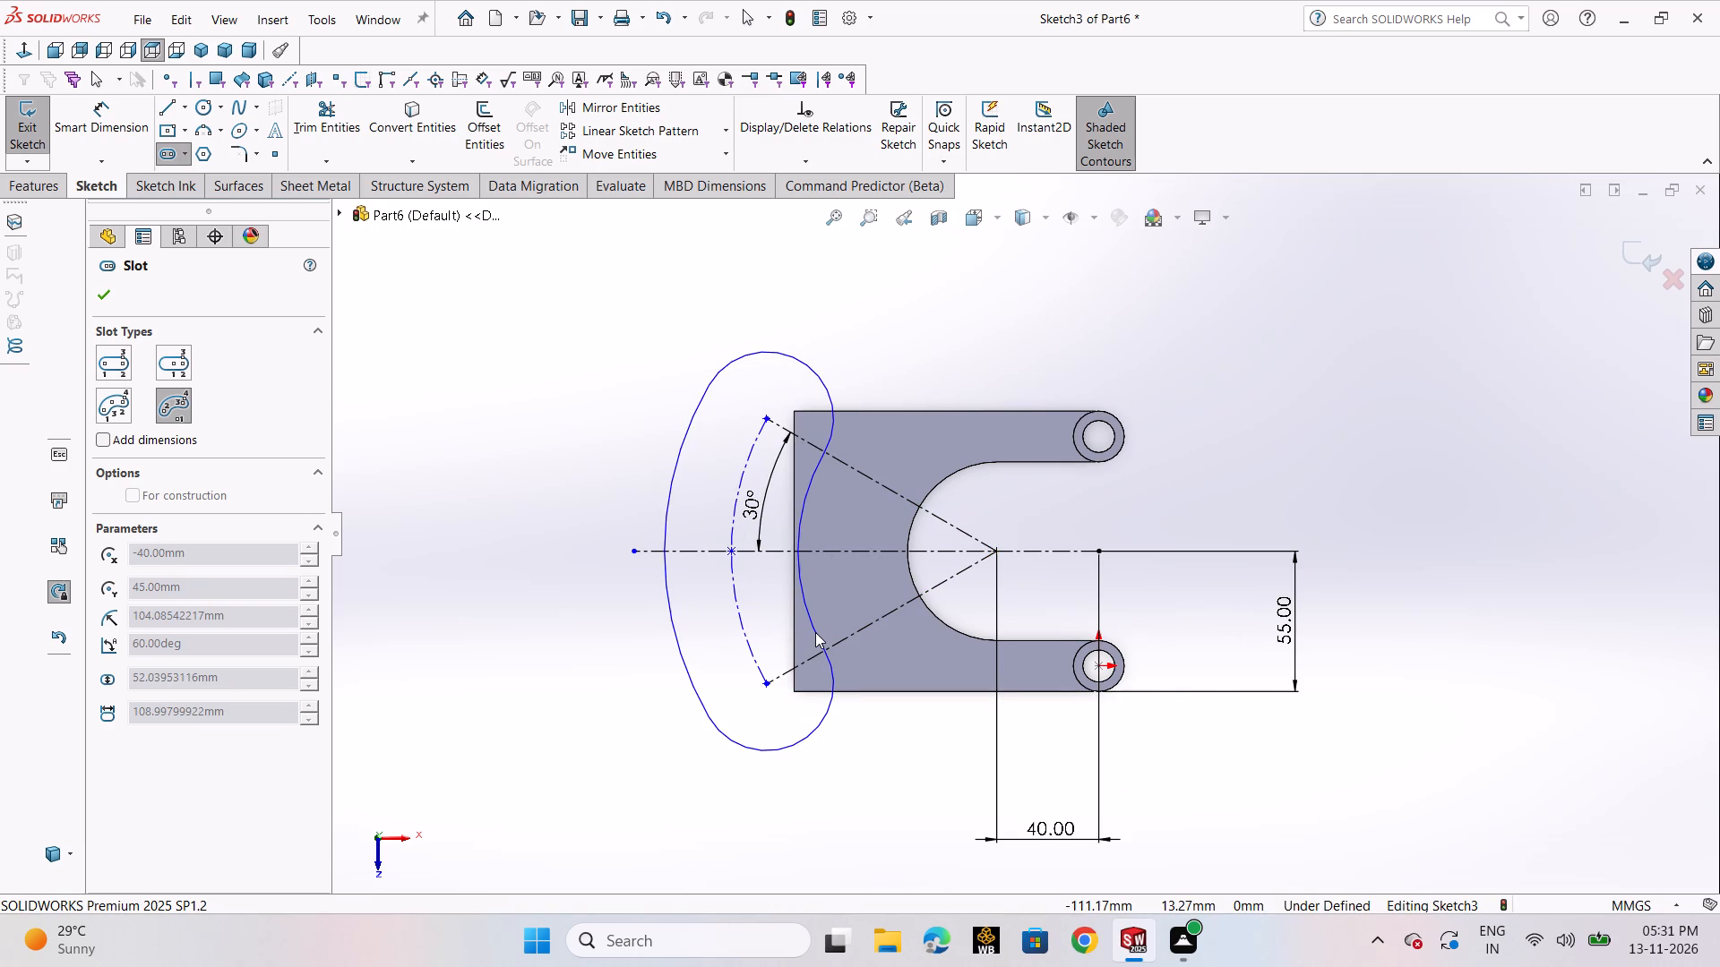
left_click(783, 619)
right_click(783, 619)
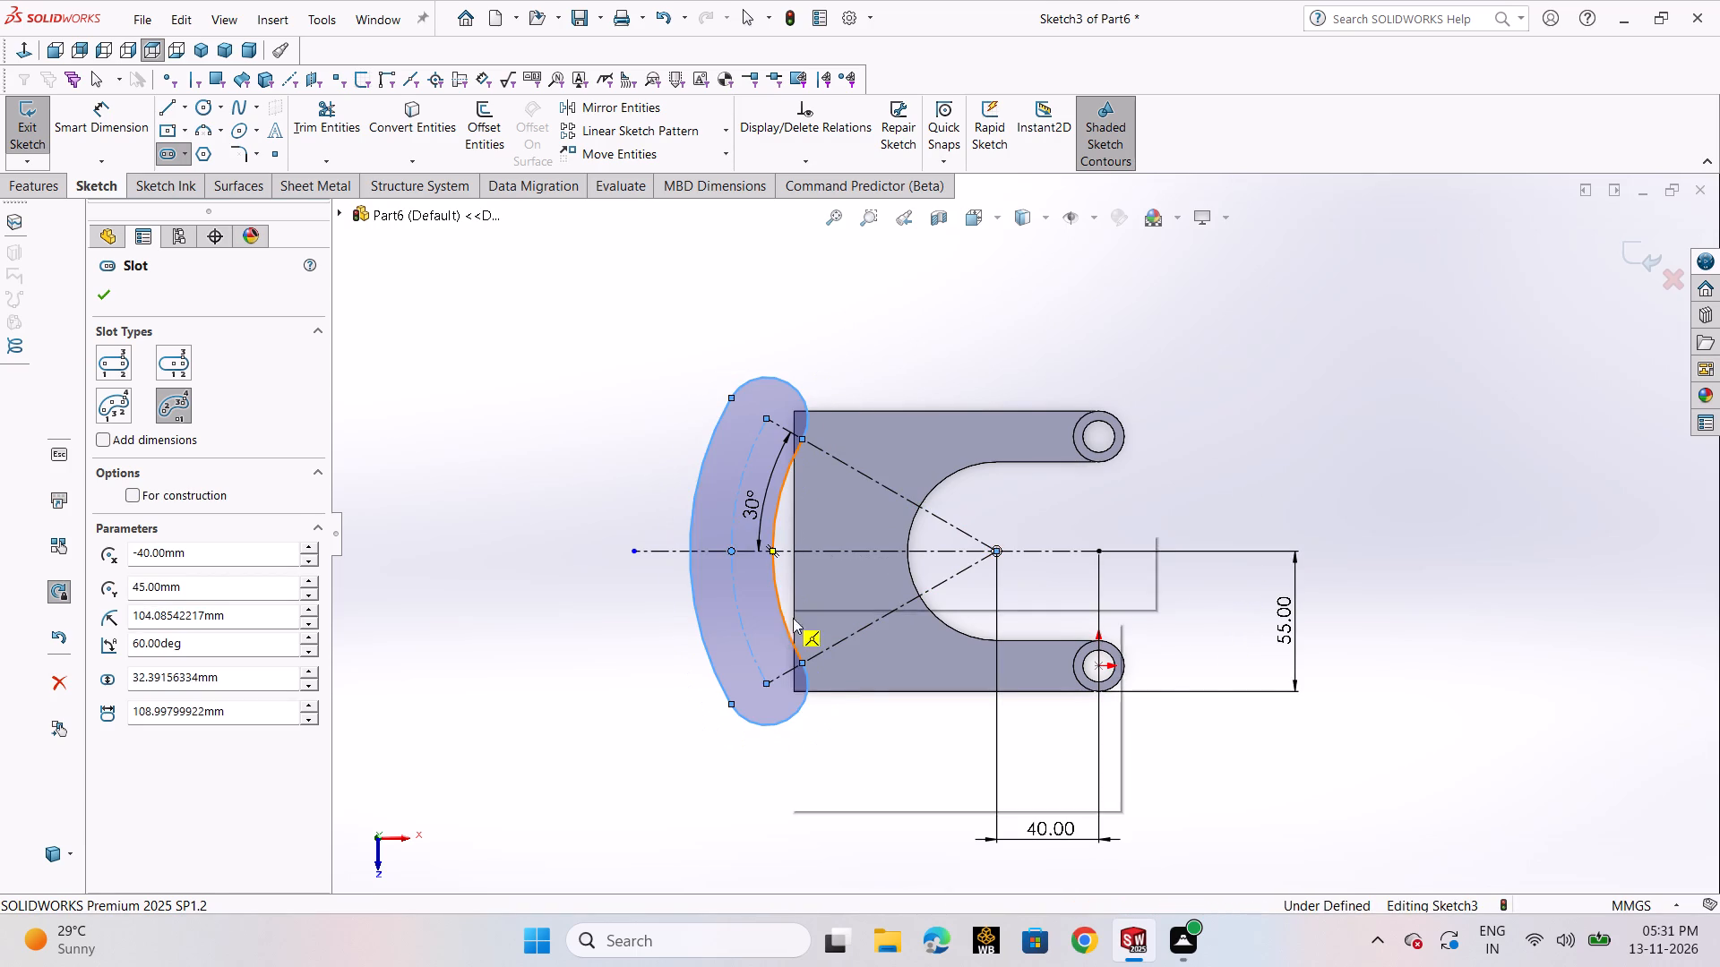
left_click(822, 629)
Dimension the arc slot's width between its inner and outer arcs as 21 mm.
left_click(104, 115)
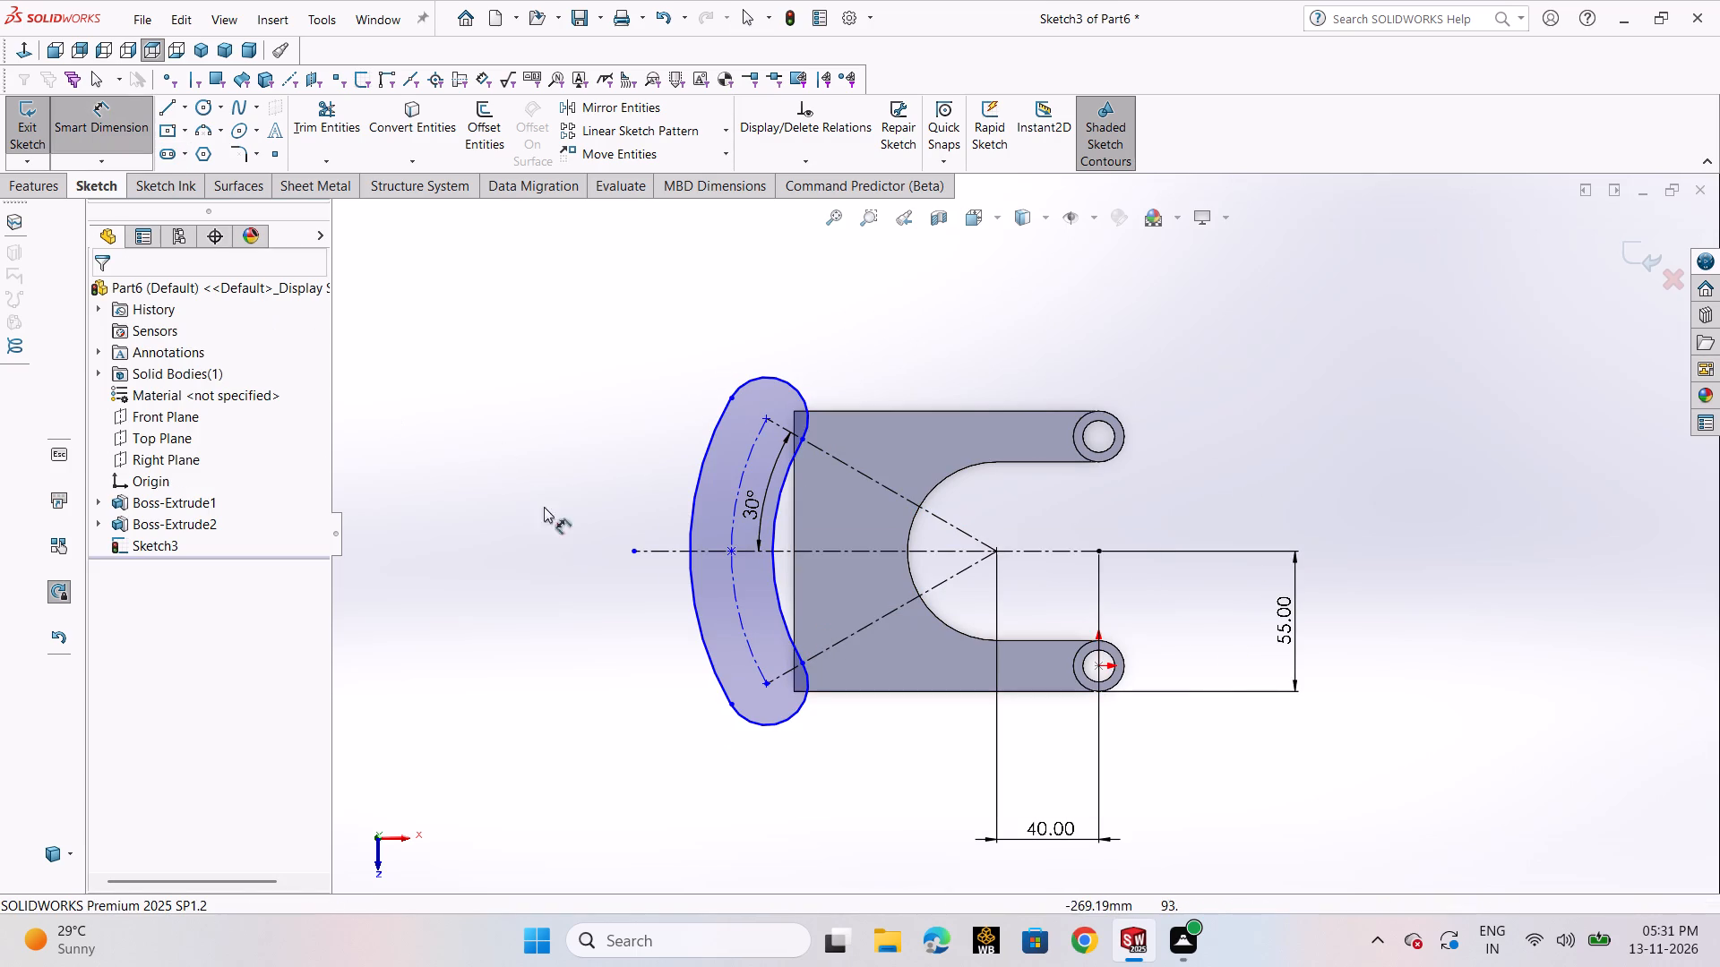
left_click(692, 569)
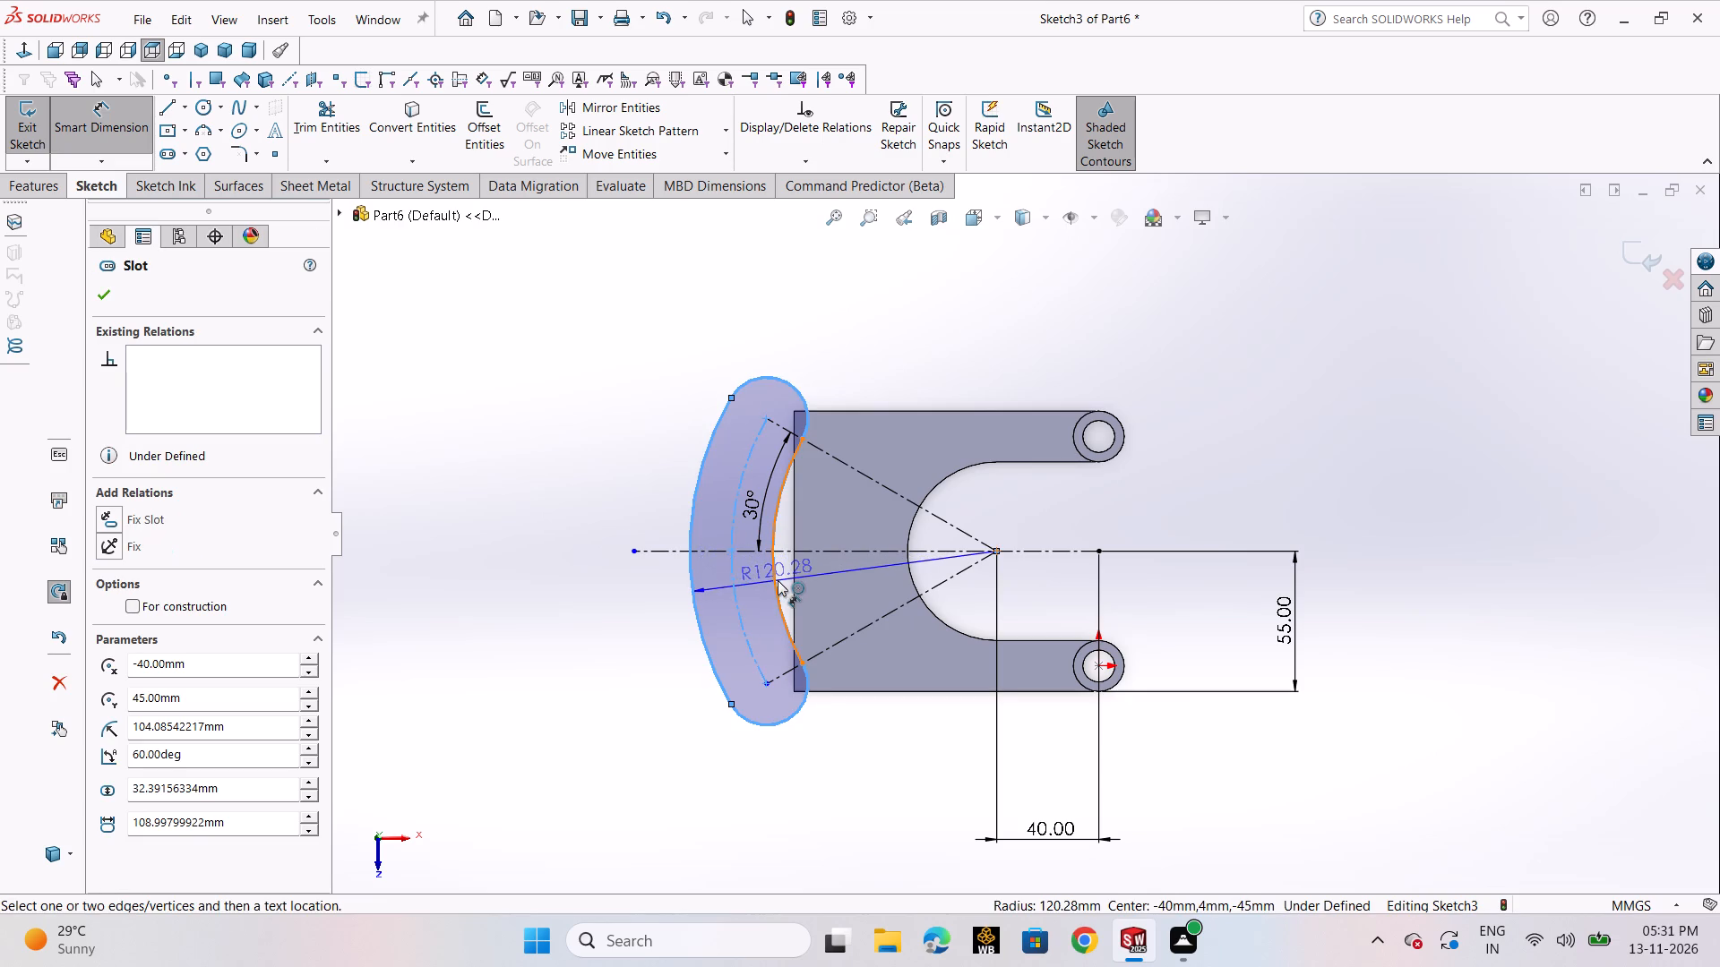
left_click(777, 578)
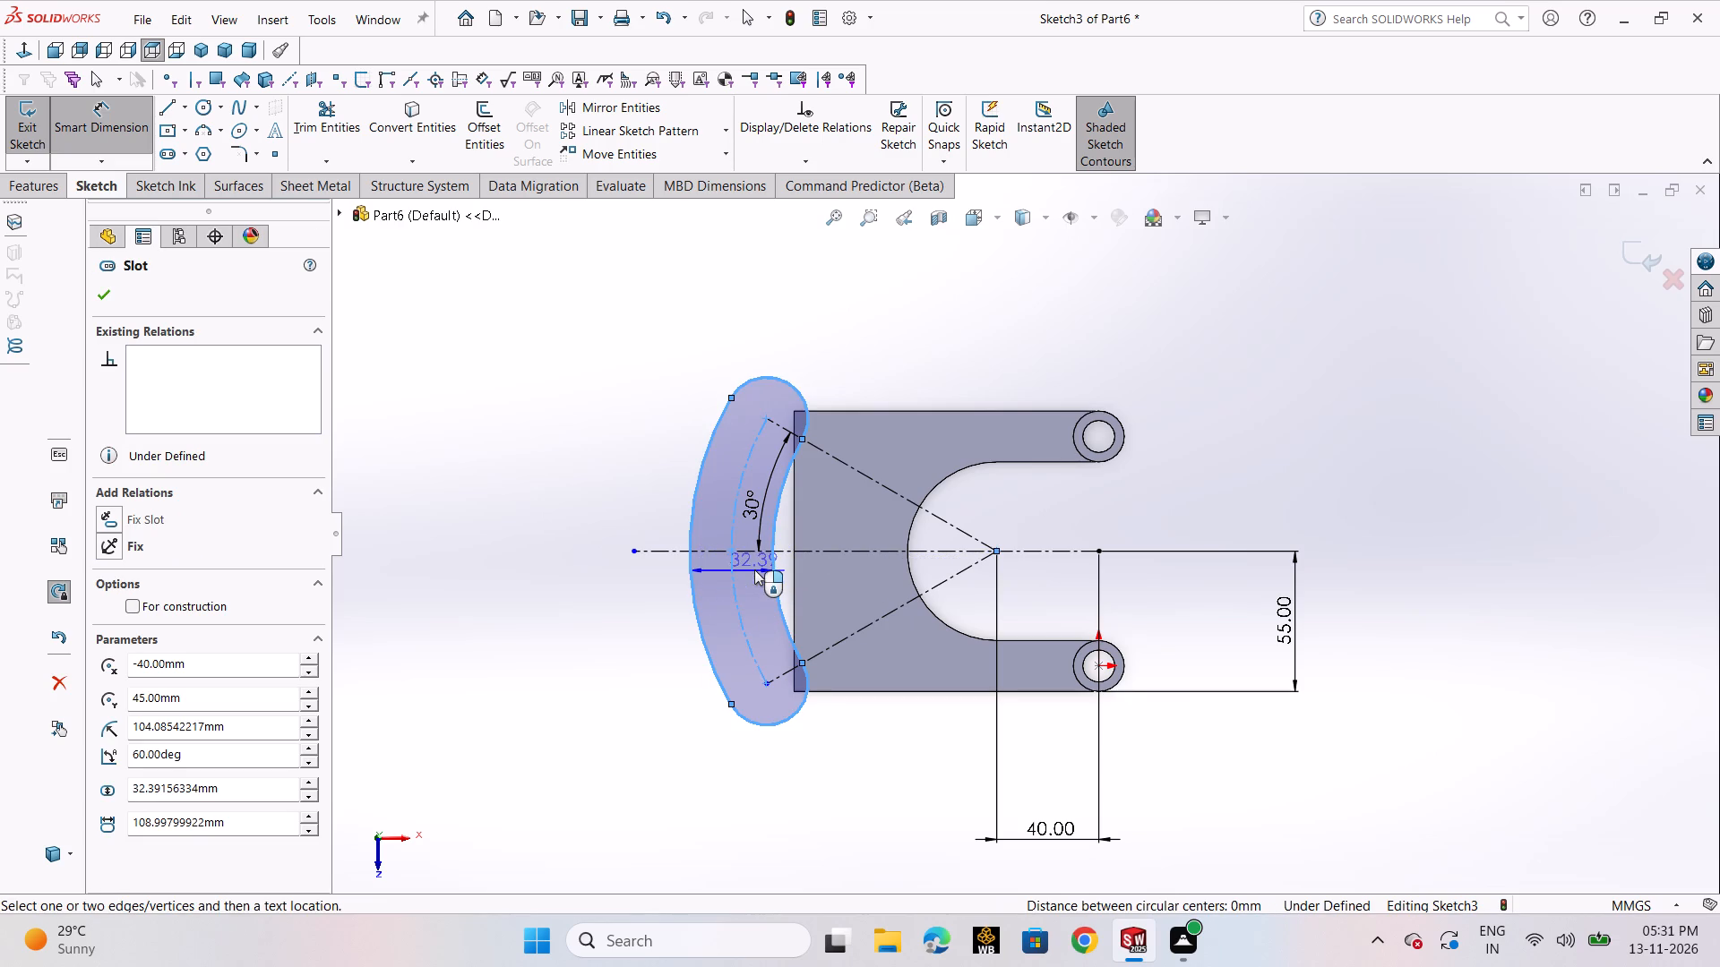
left_click(746, 571)
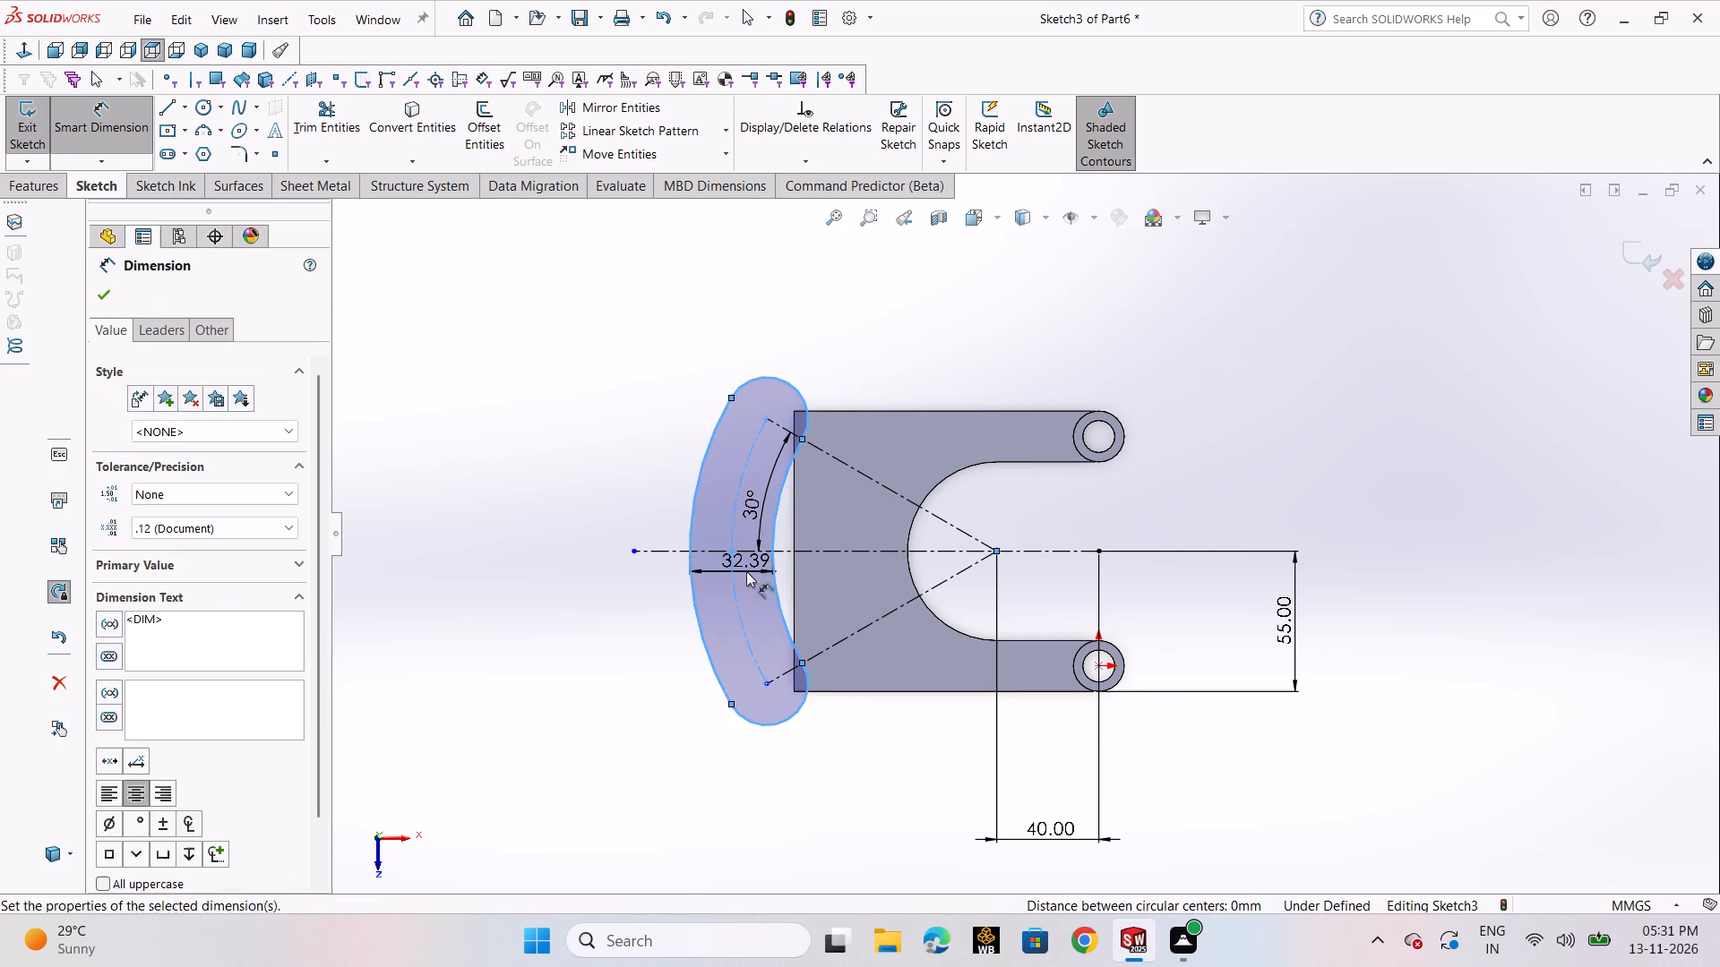
type("21")
key("Return")
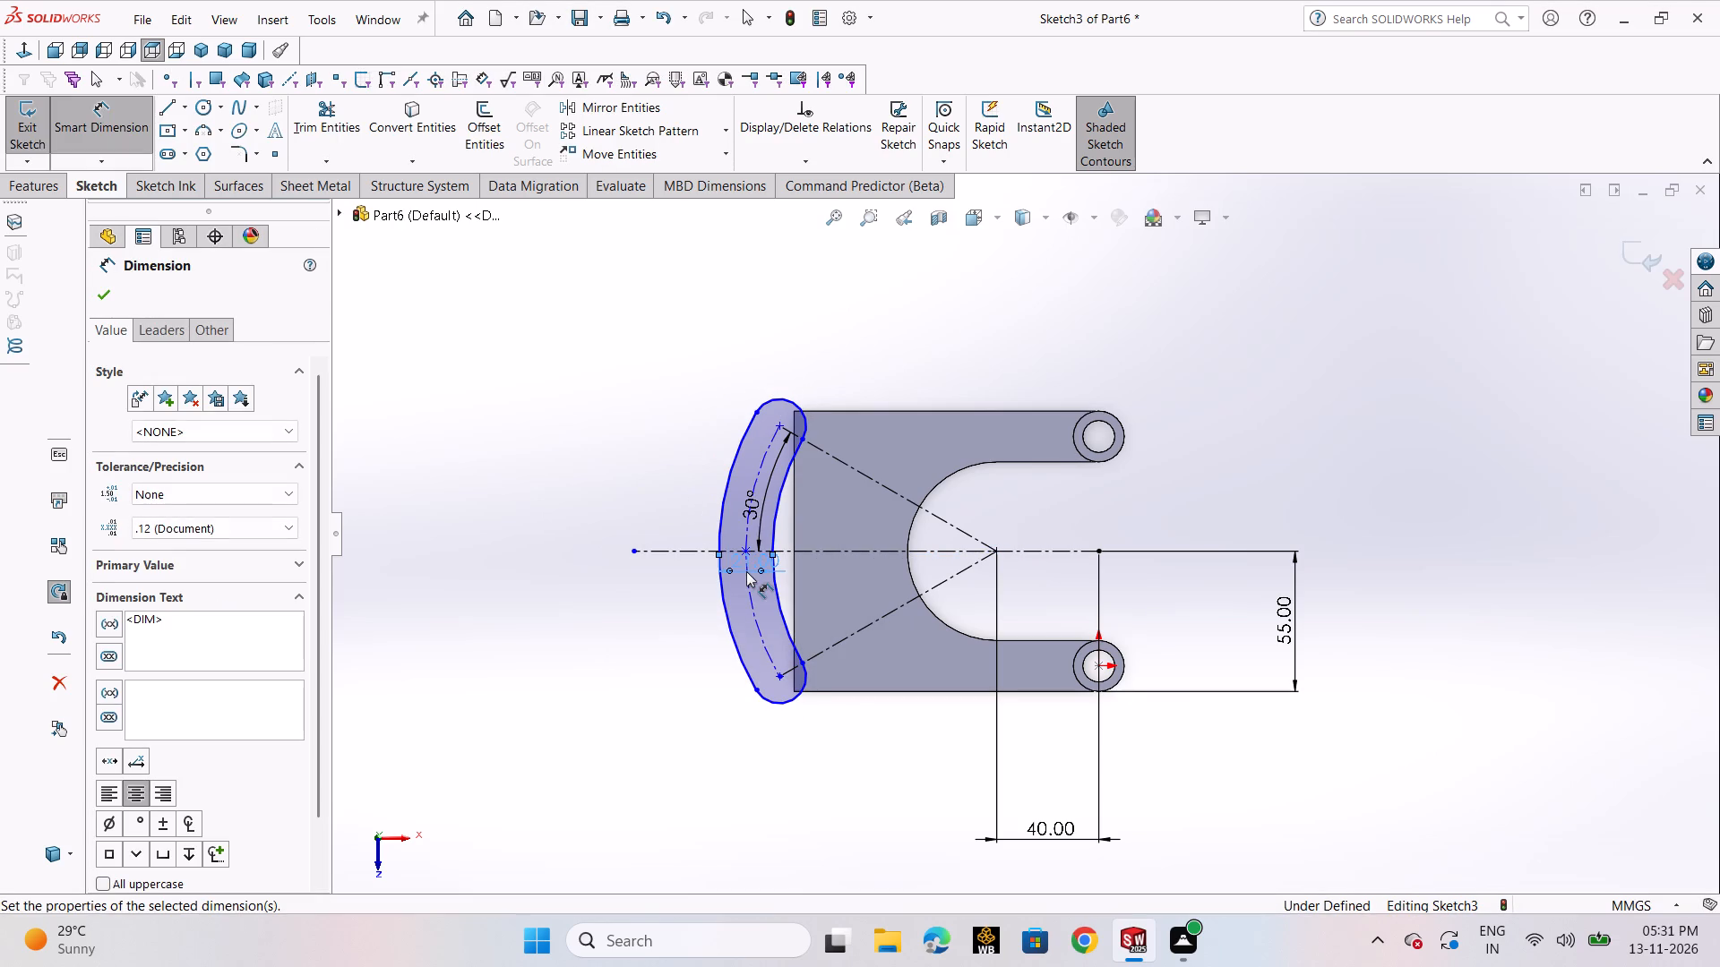
left_click(115, 298)
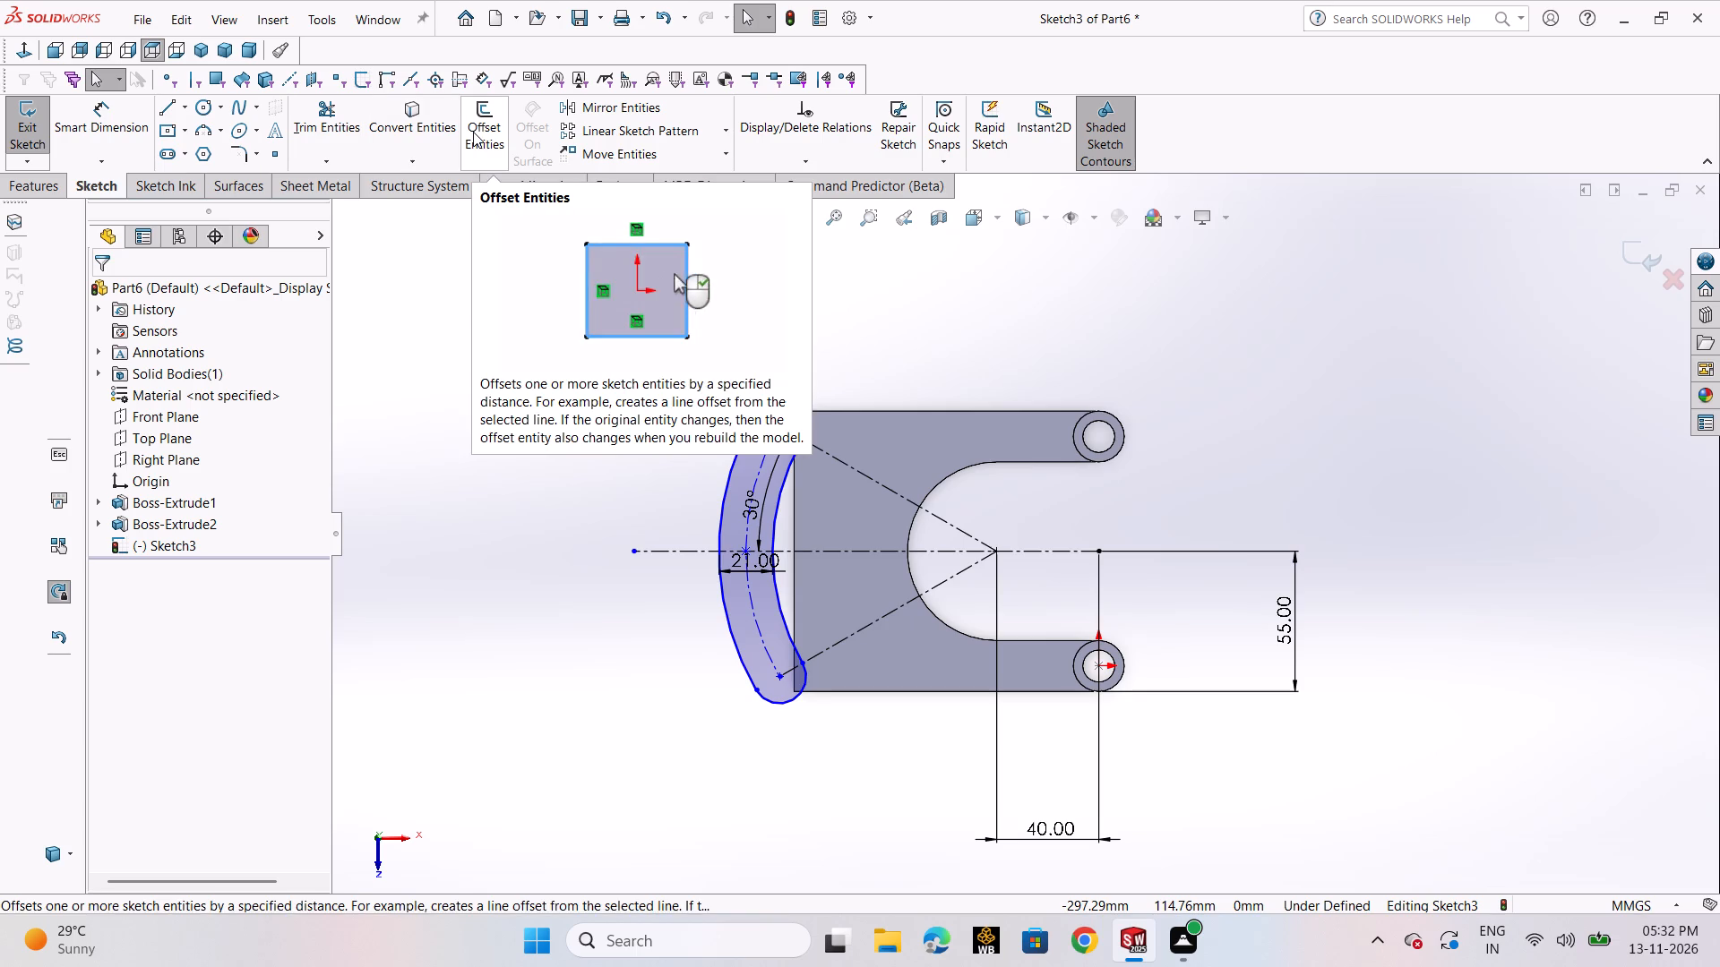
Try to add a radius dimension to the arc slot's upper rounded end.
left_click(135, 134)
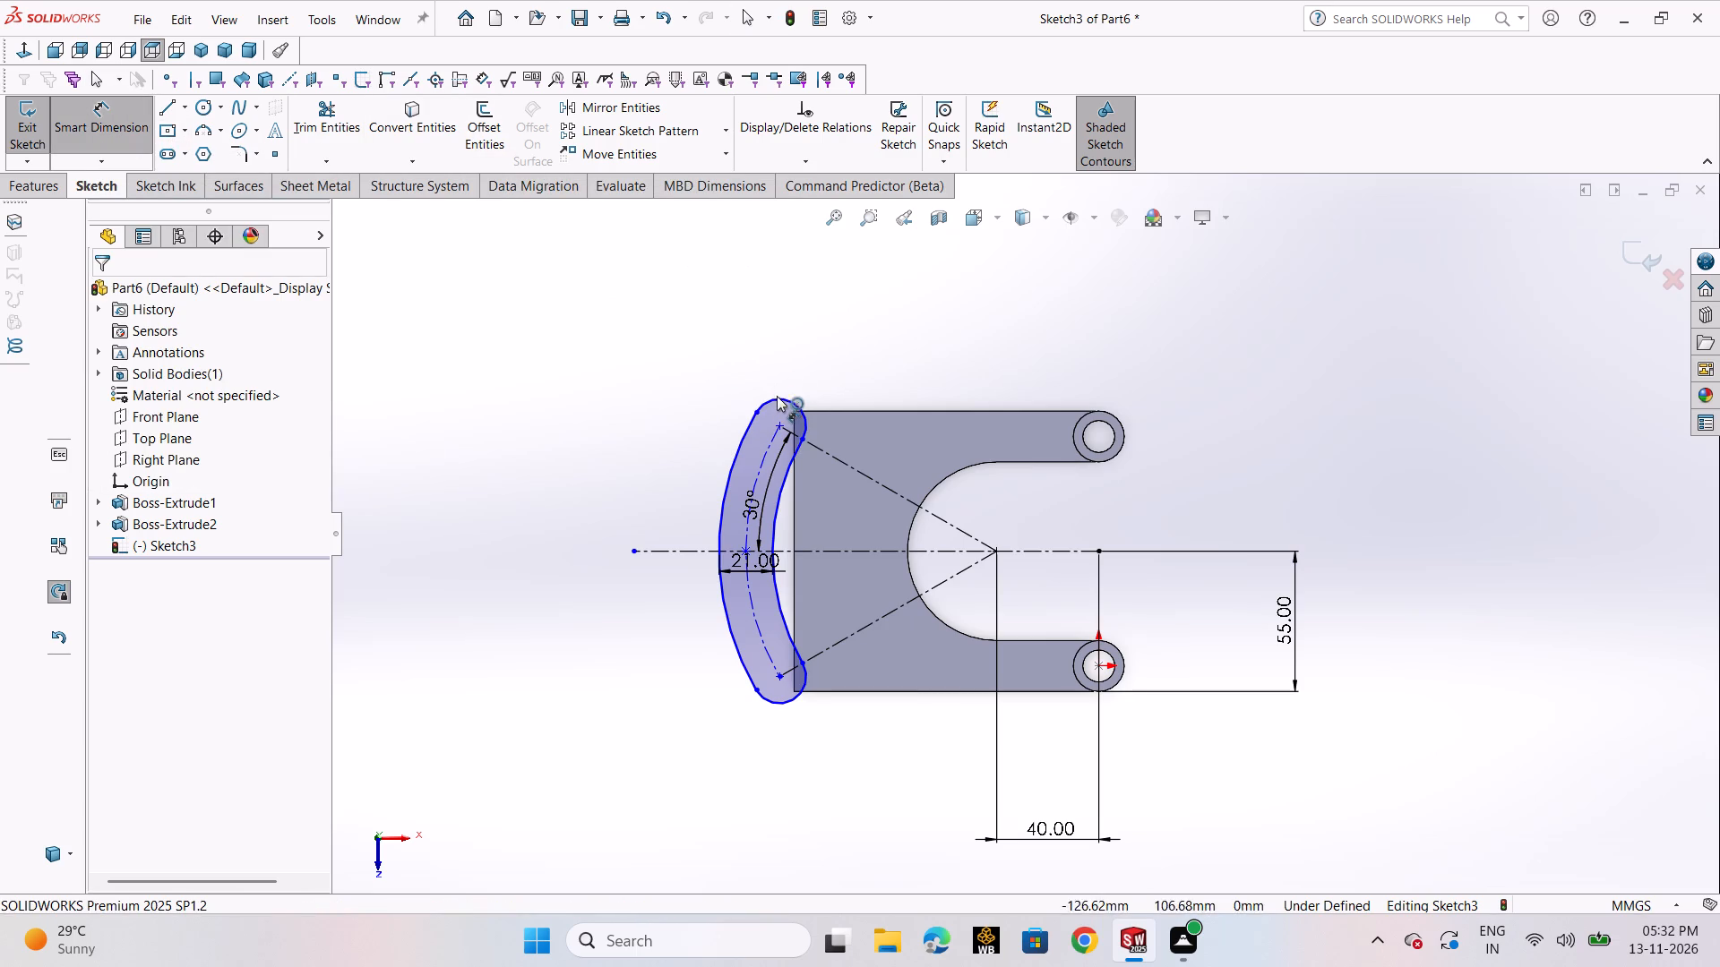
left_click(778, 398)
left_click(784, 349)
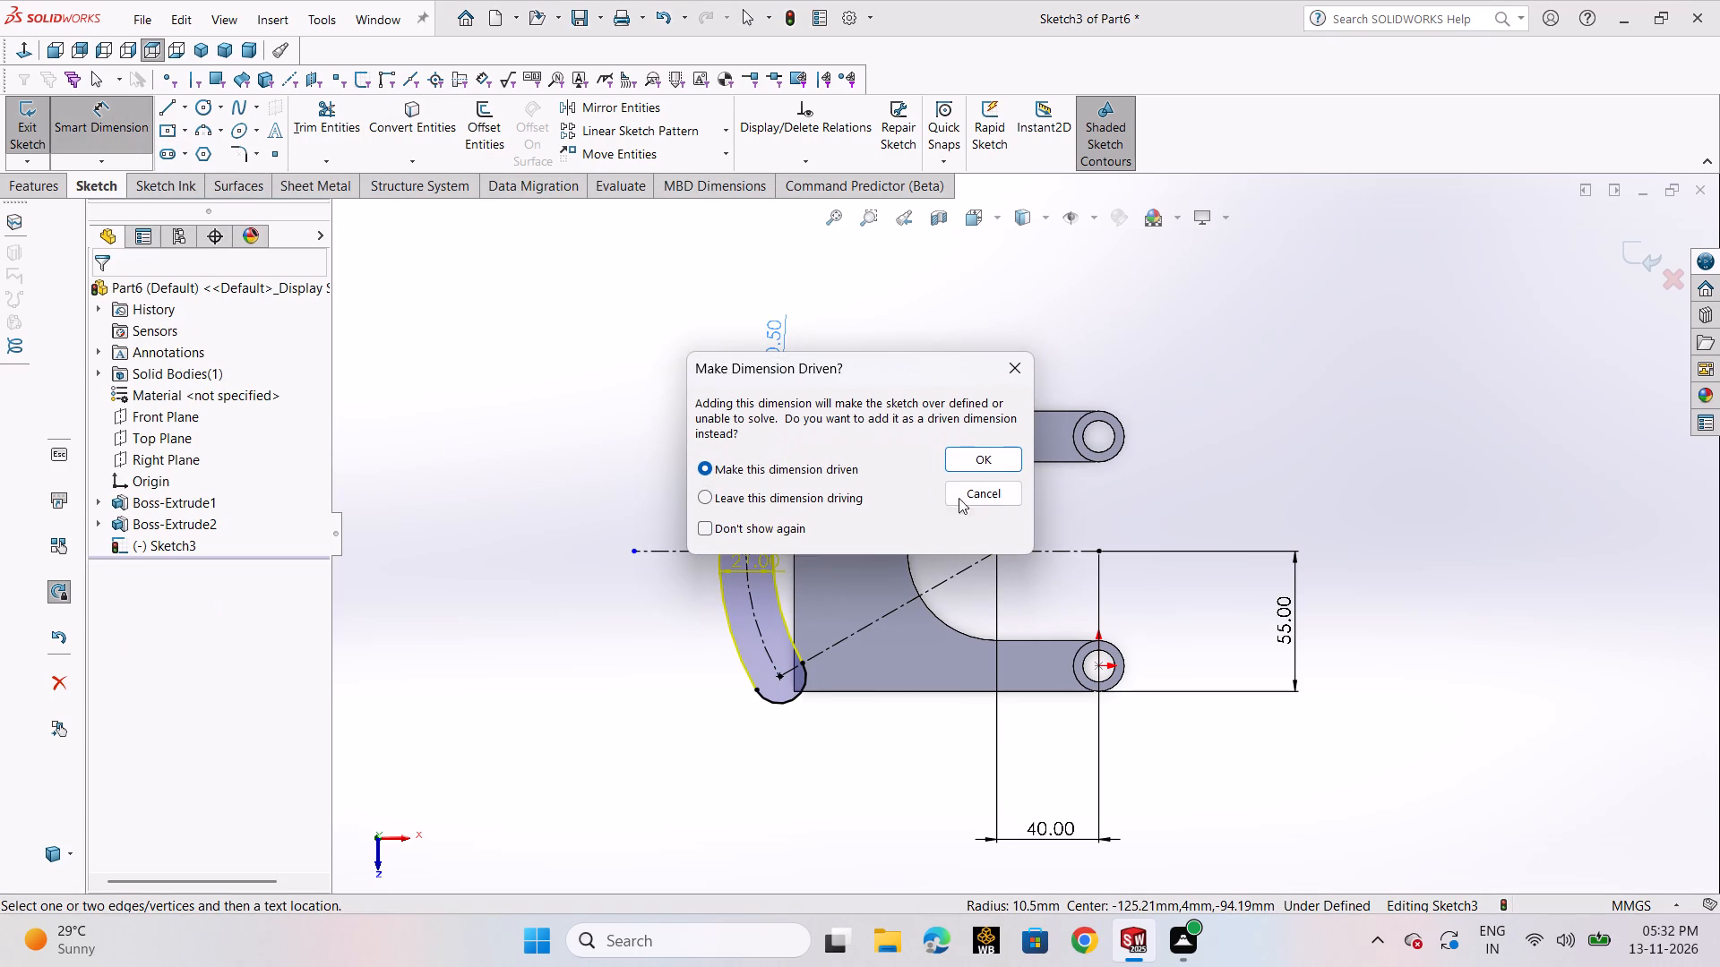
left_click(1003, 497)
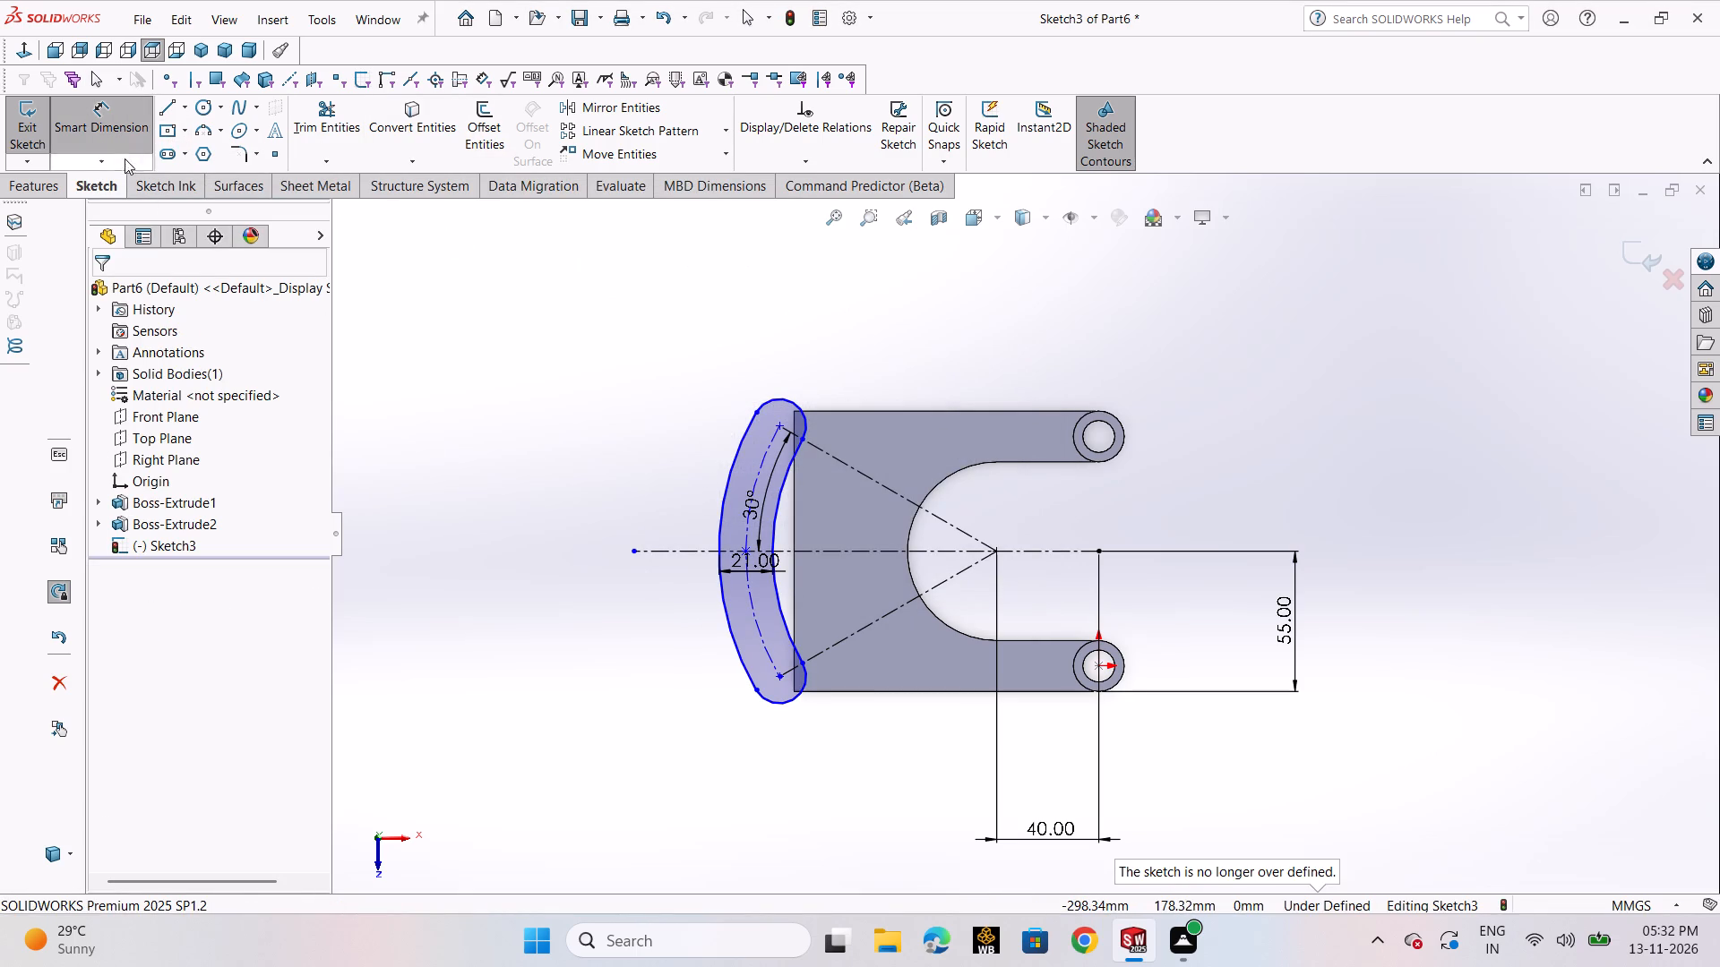
Offset the complete arc slot outline outward by 9.50 mm, with dimensions added and chain selection on.
left_click(464, 129)
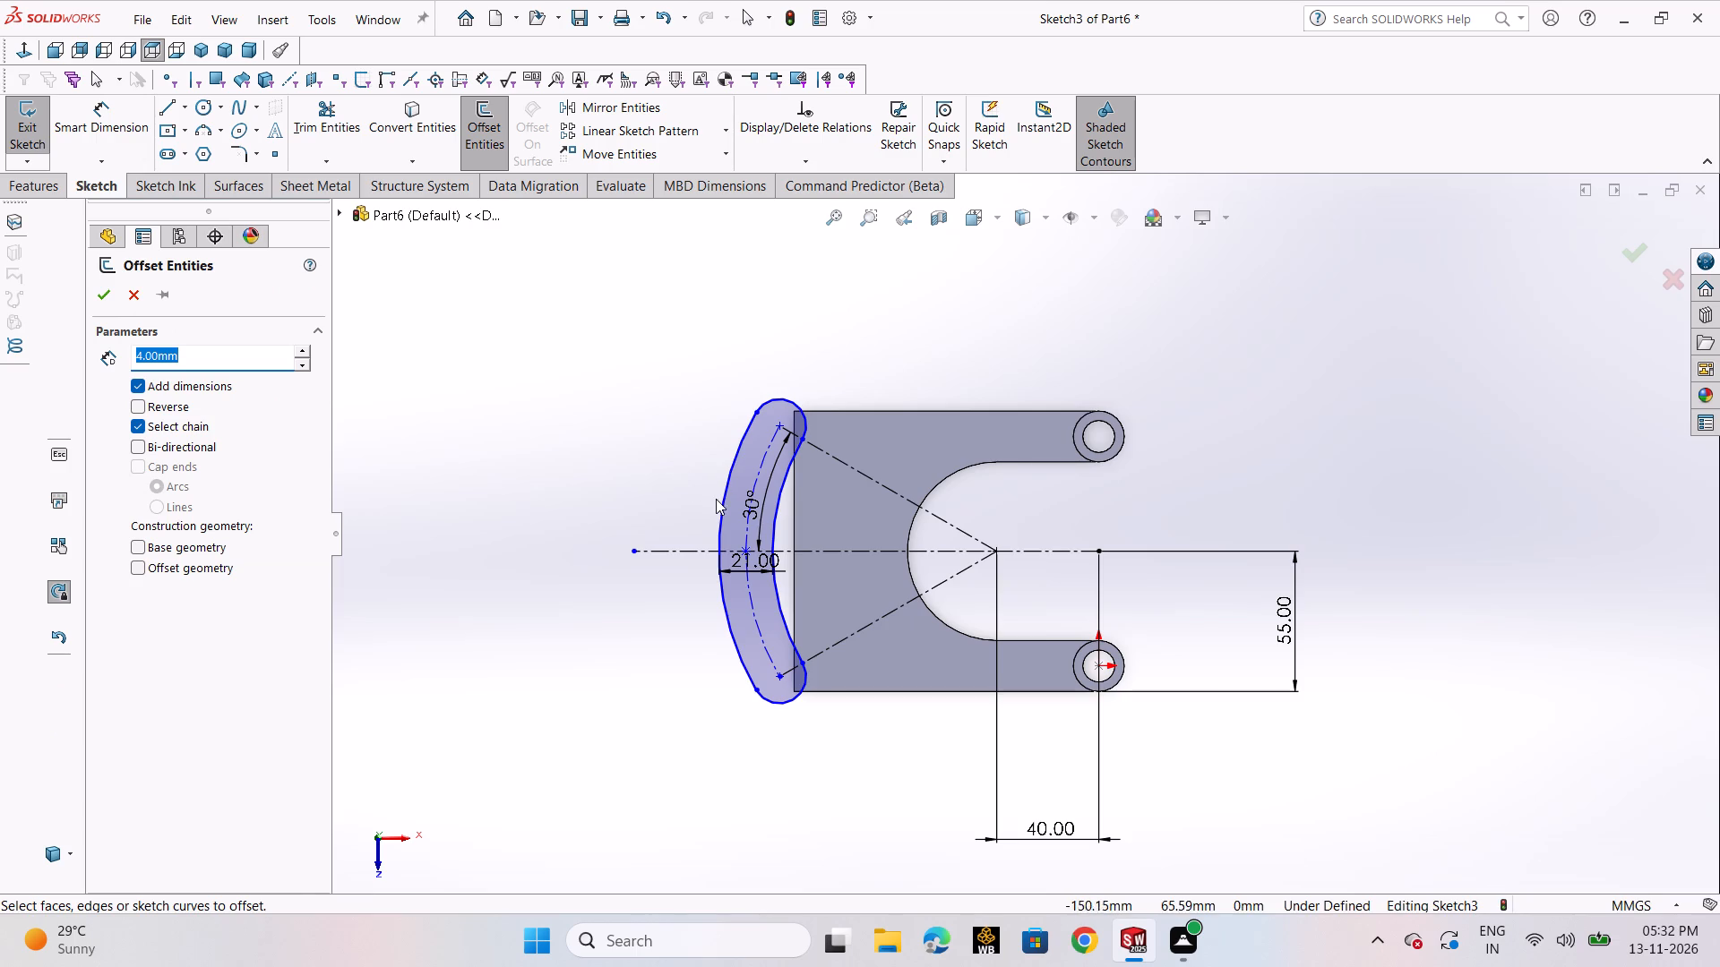
left_click(725, 507)
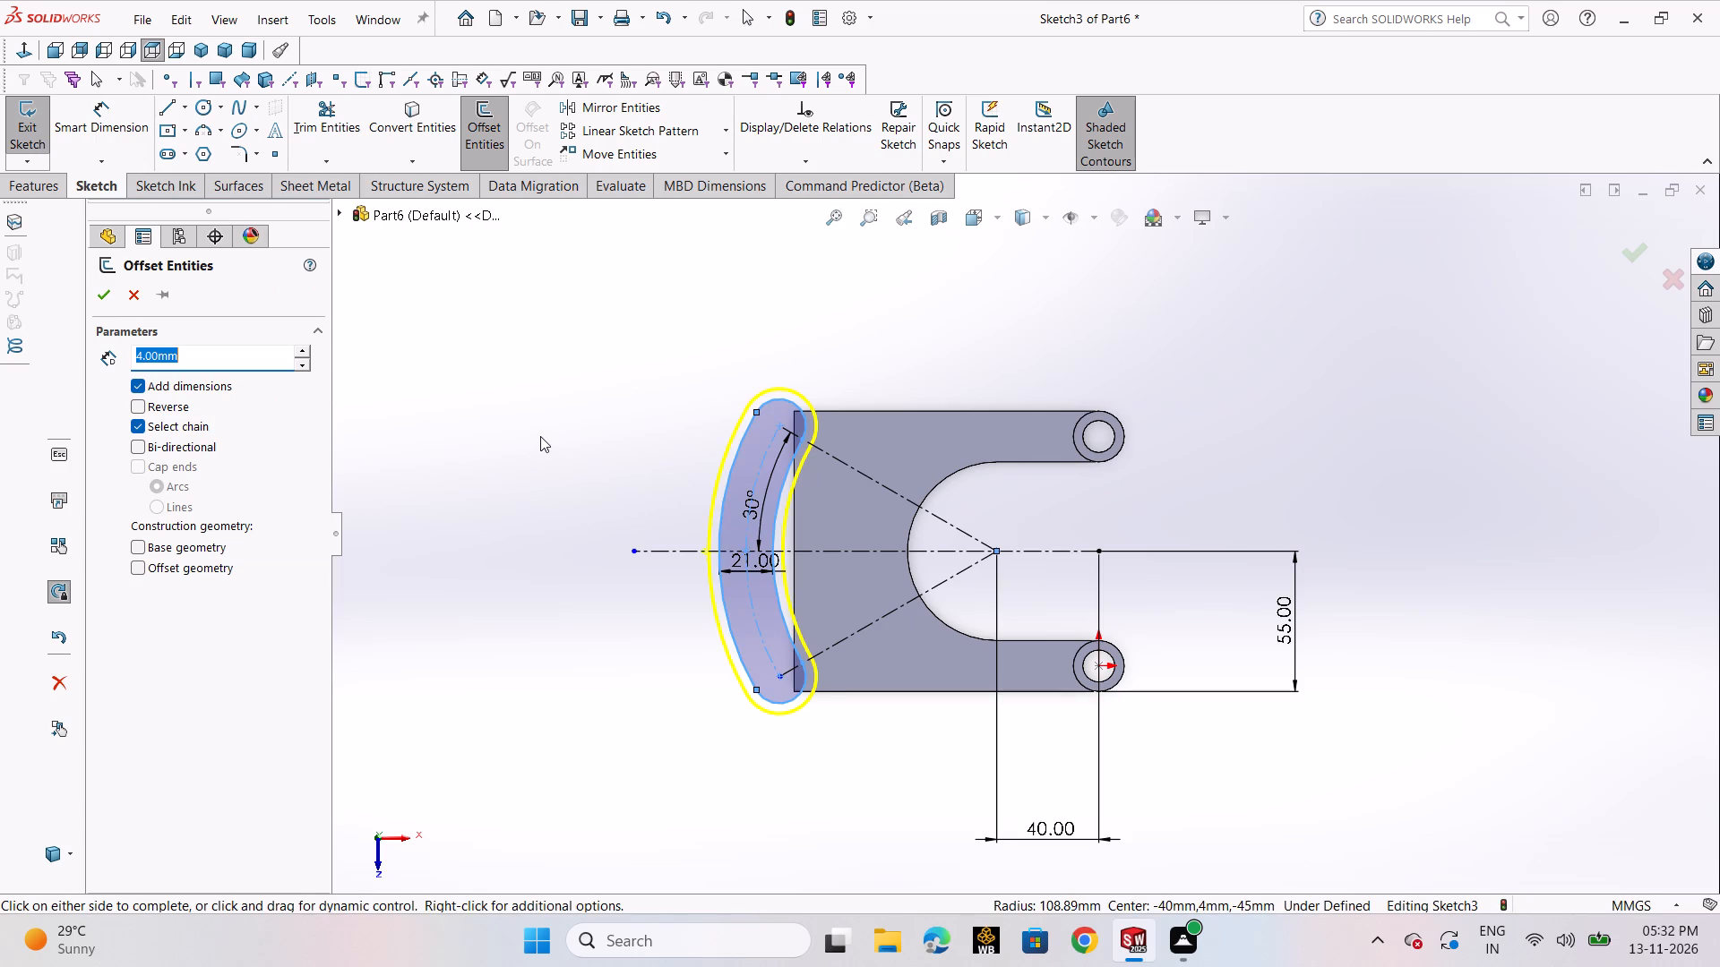
key("1")
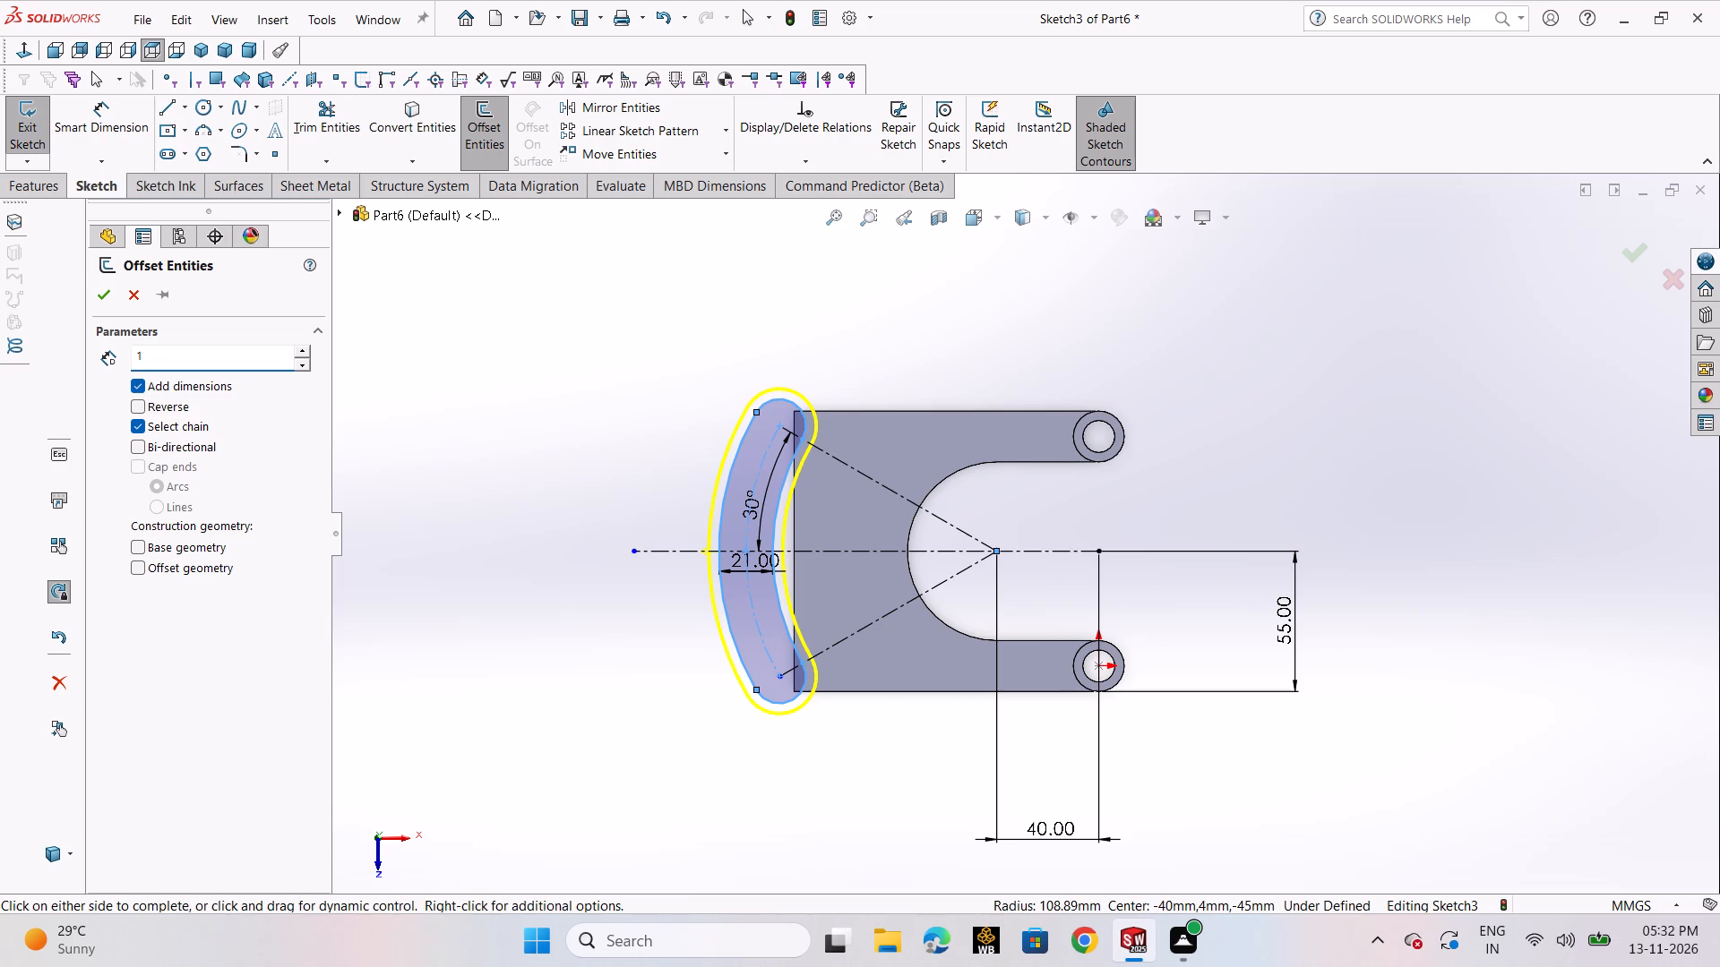
key("0")
key("BackSpace")
key("BackSpace")
type("9.50")
key("Return")
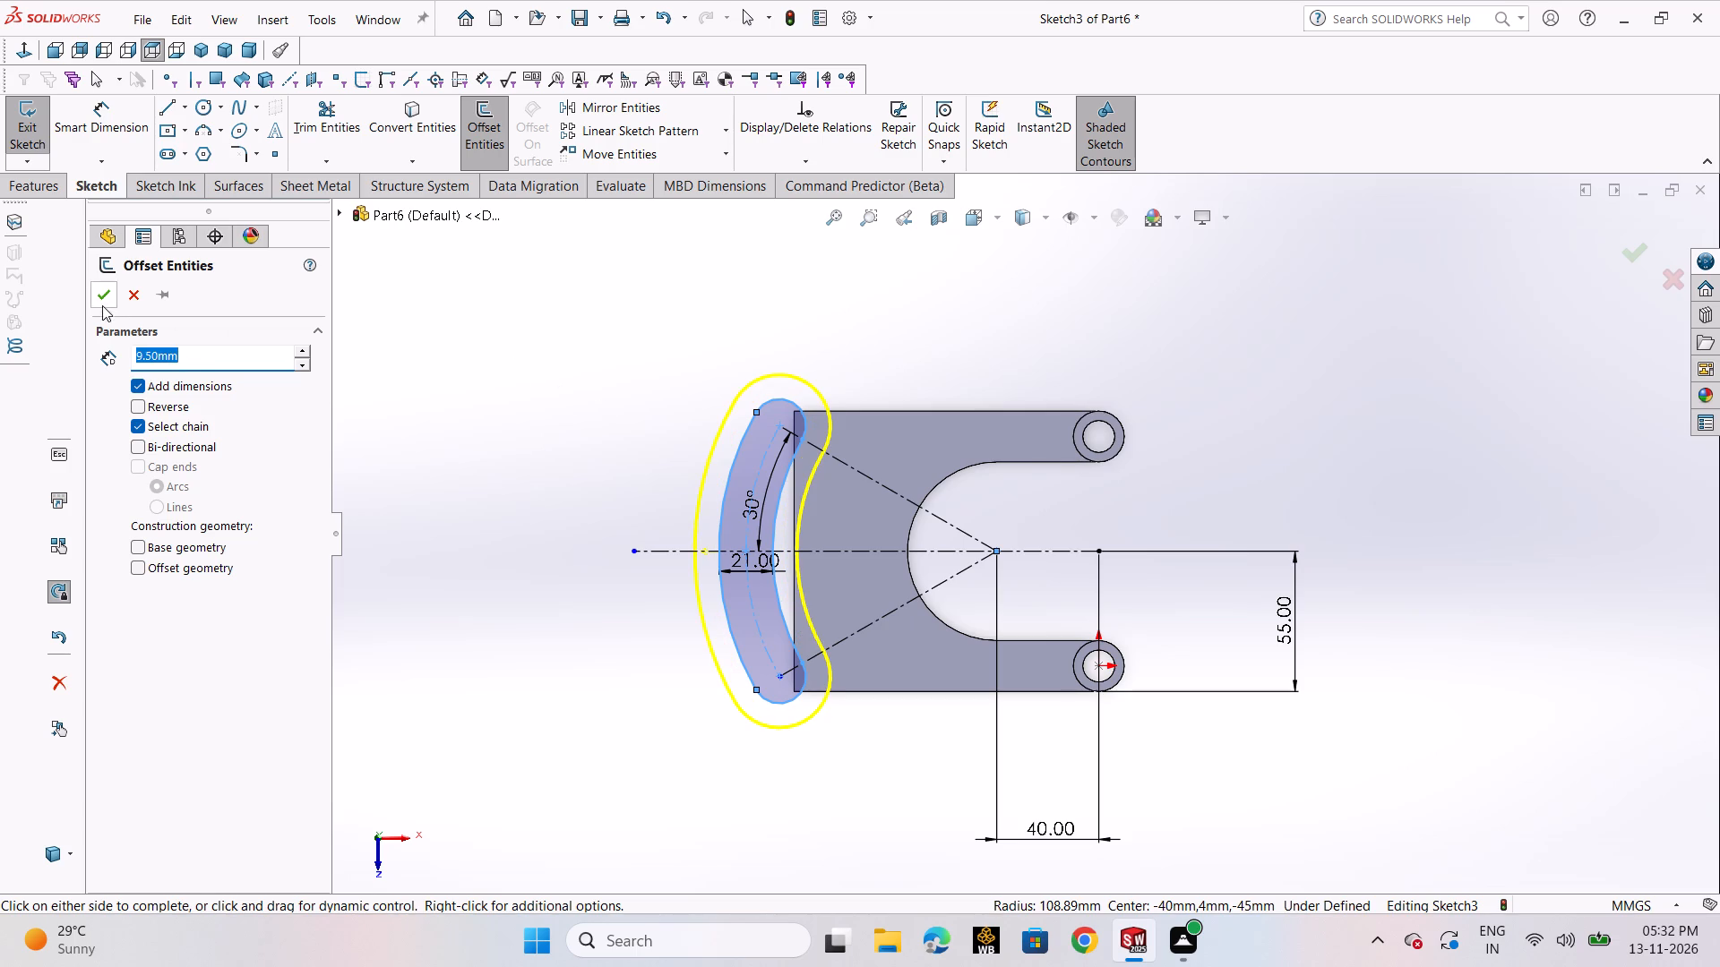
left_click(101, 304)
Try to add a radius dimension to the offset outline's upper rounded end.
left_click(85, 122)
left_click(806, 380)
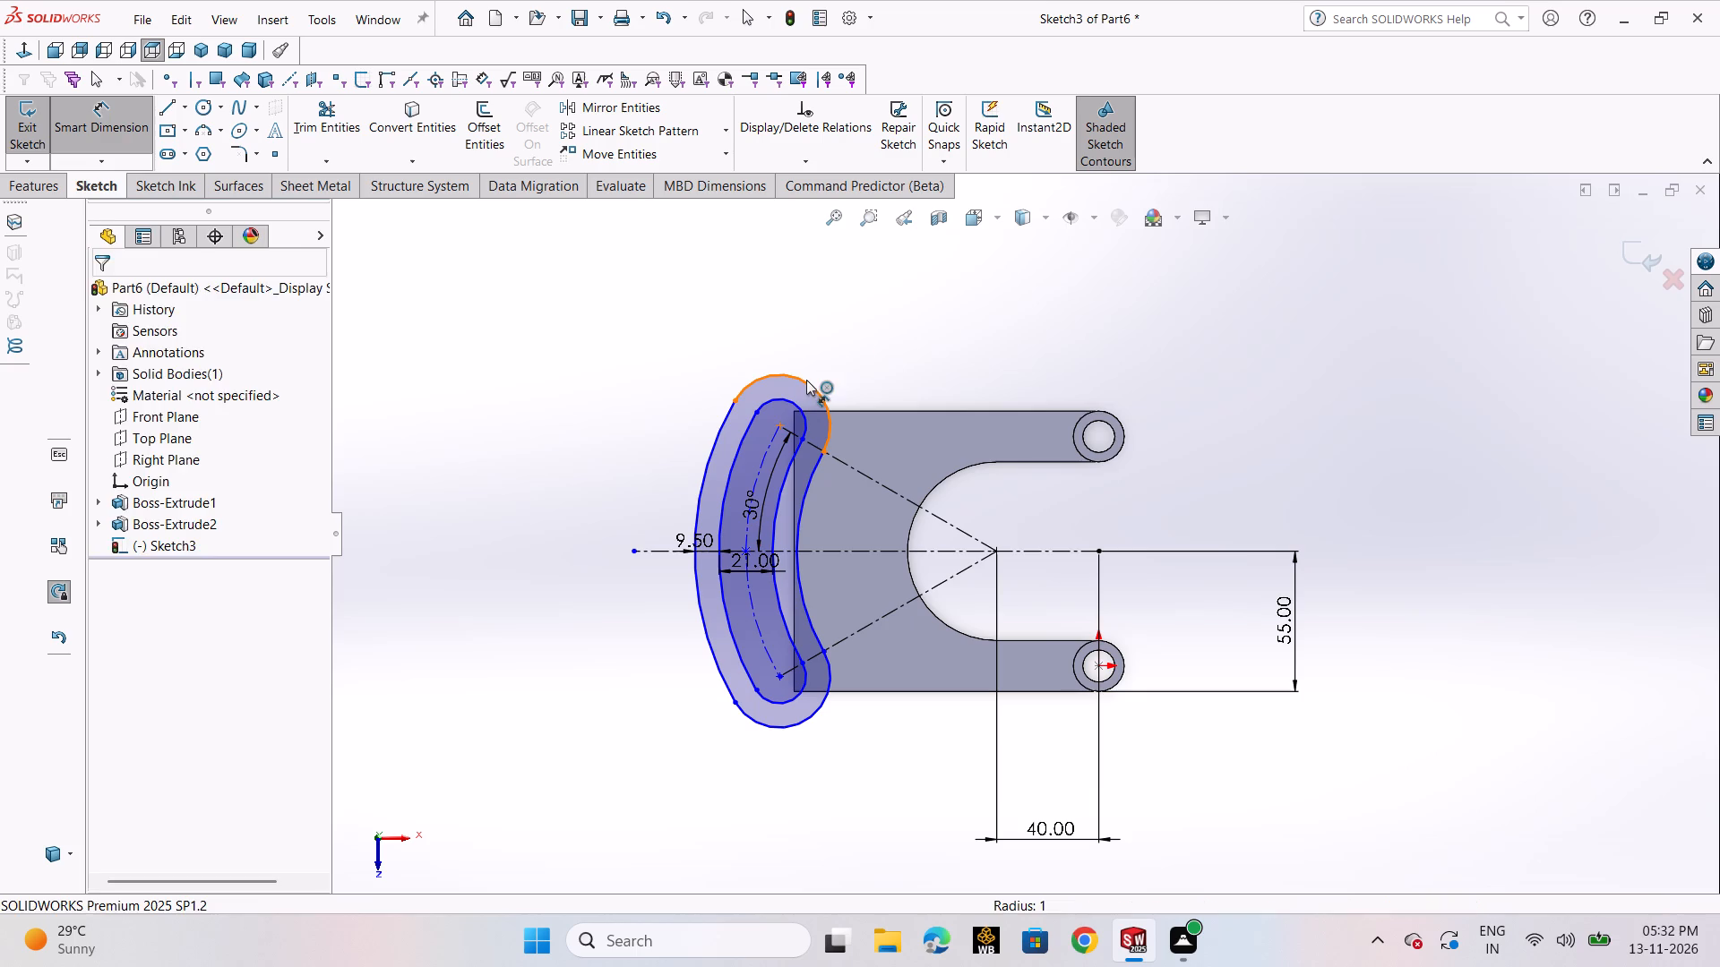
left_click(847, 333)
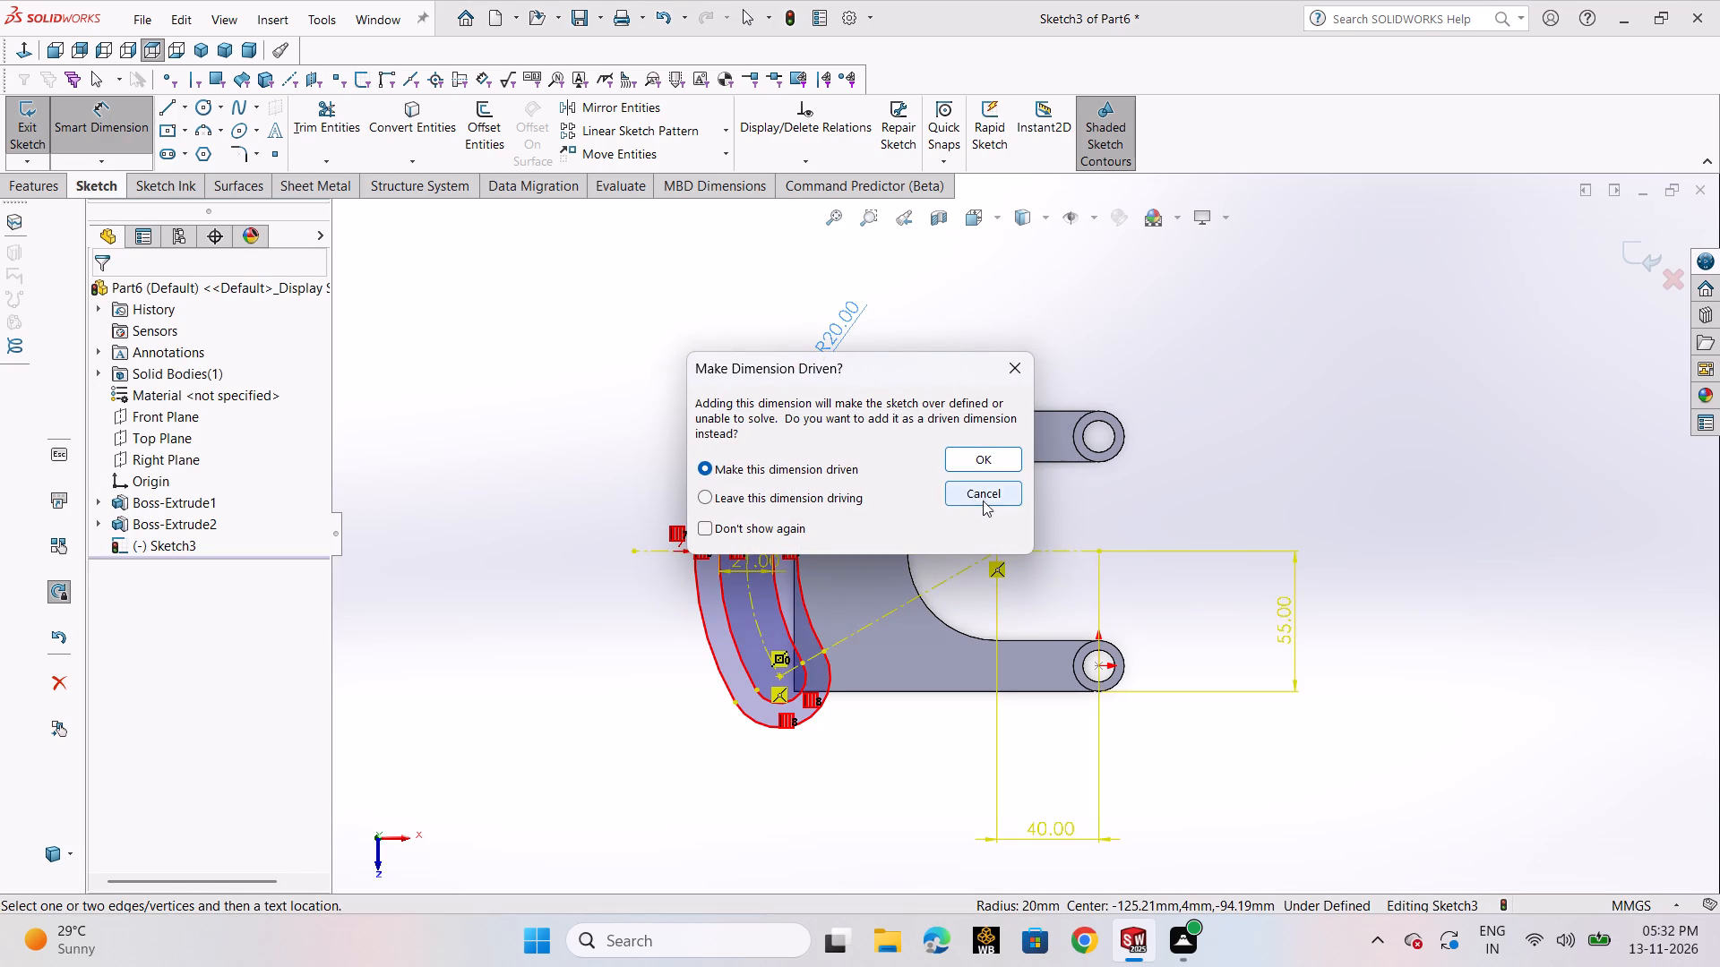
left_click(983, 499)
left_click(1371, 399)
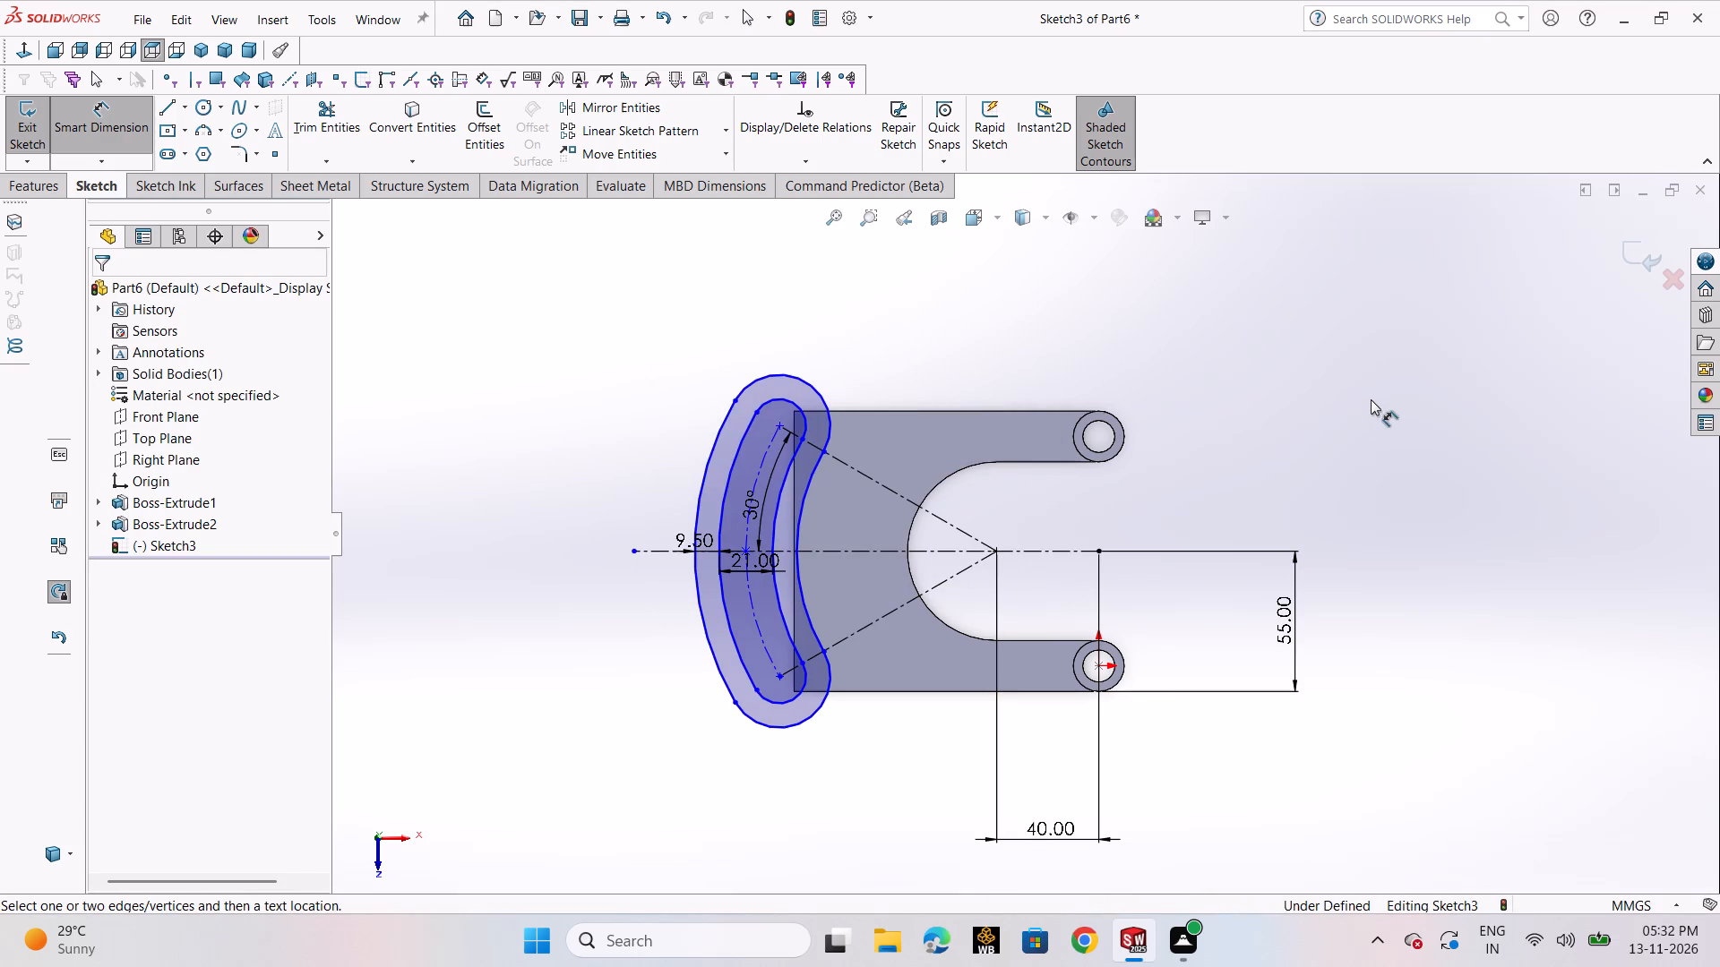
Dimension the arc slot's centerline midpoint 90 mm from the U-cutout's center and close the sketch.
scroll(768, 575, "down", 5)
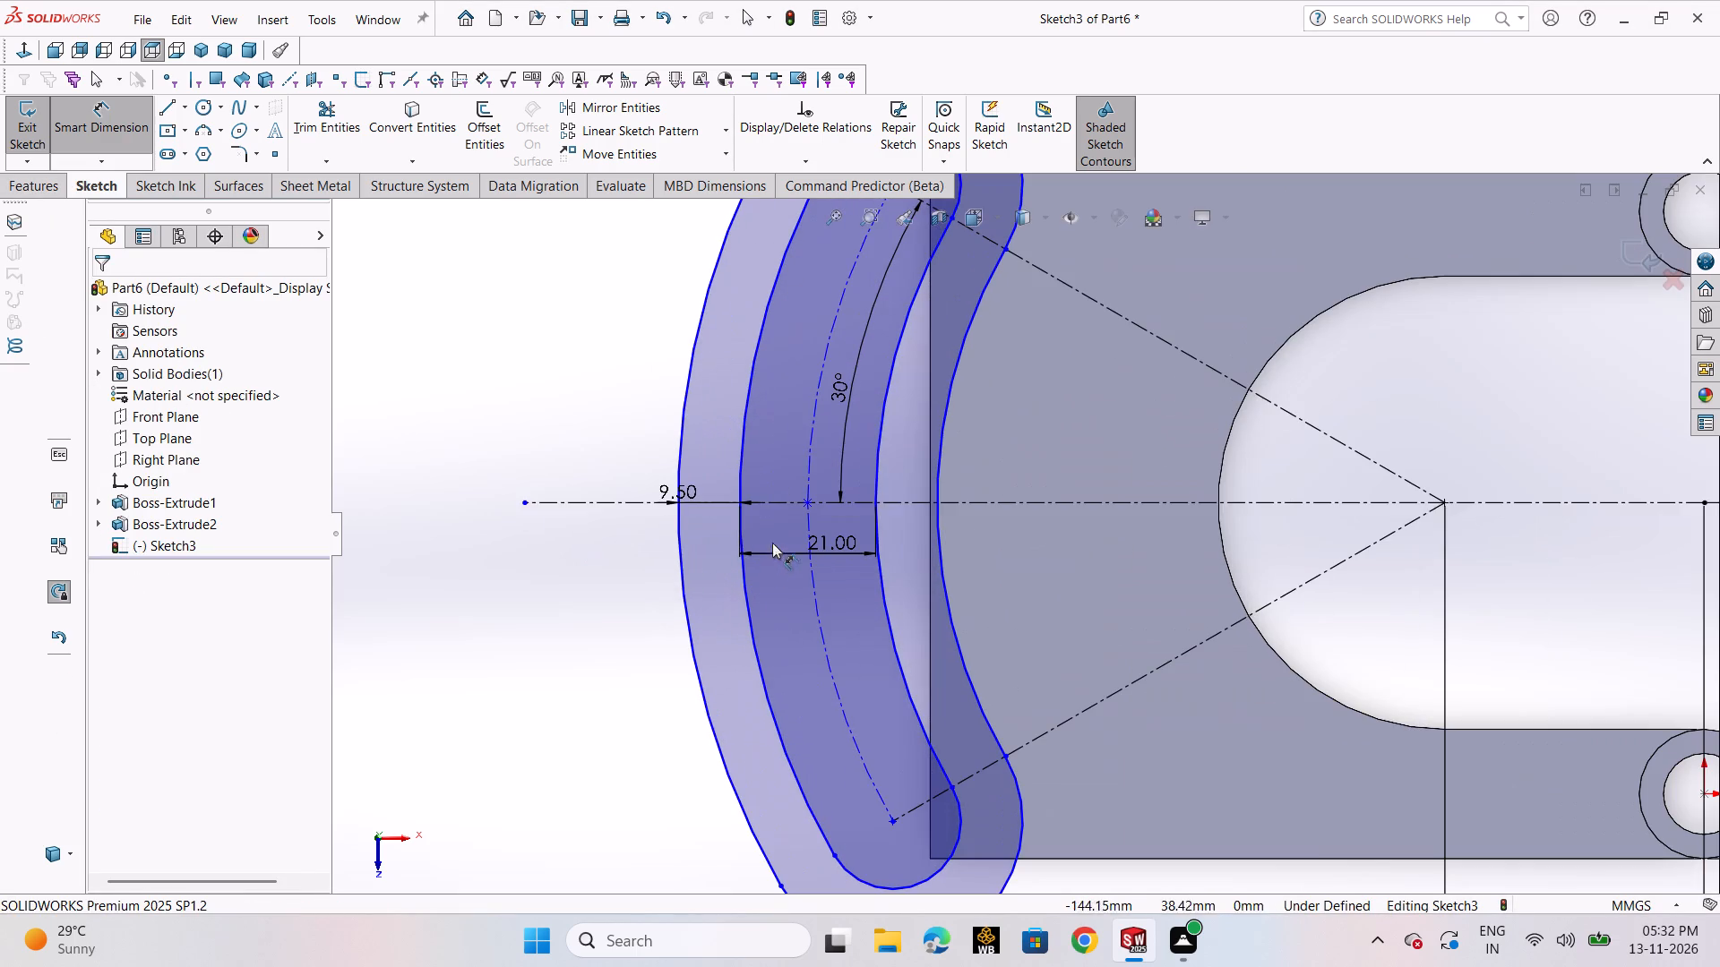
left_click(812, 506)
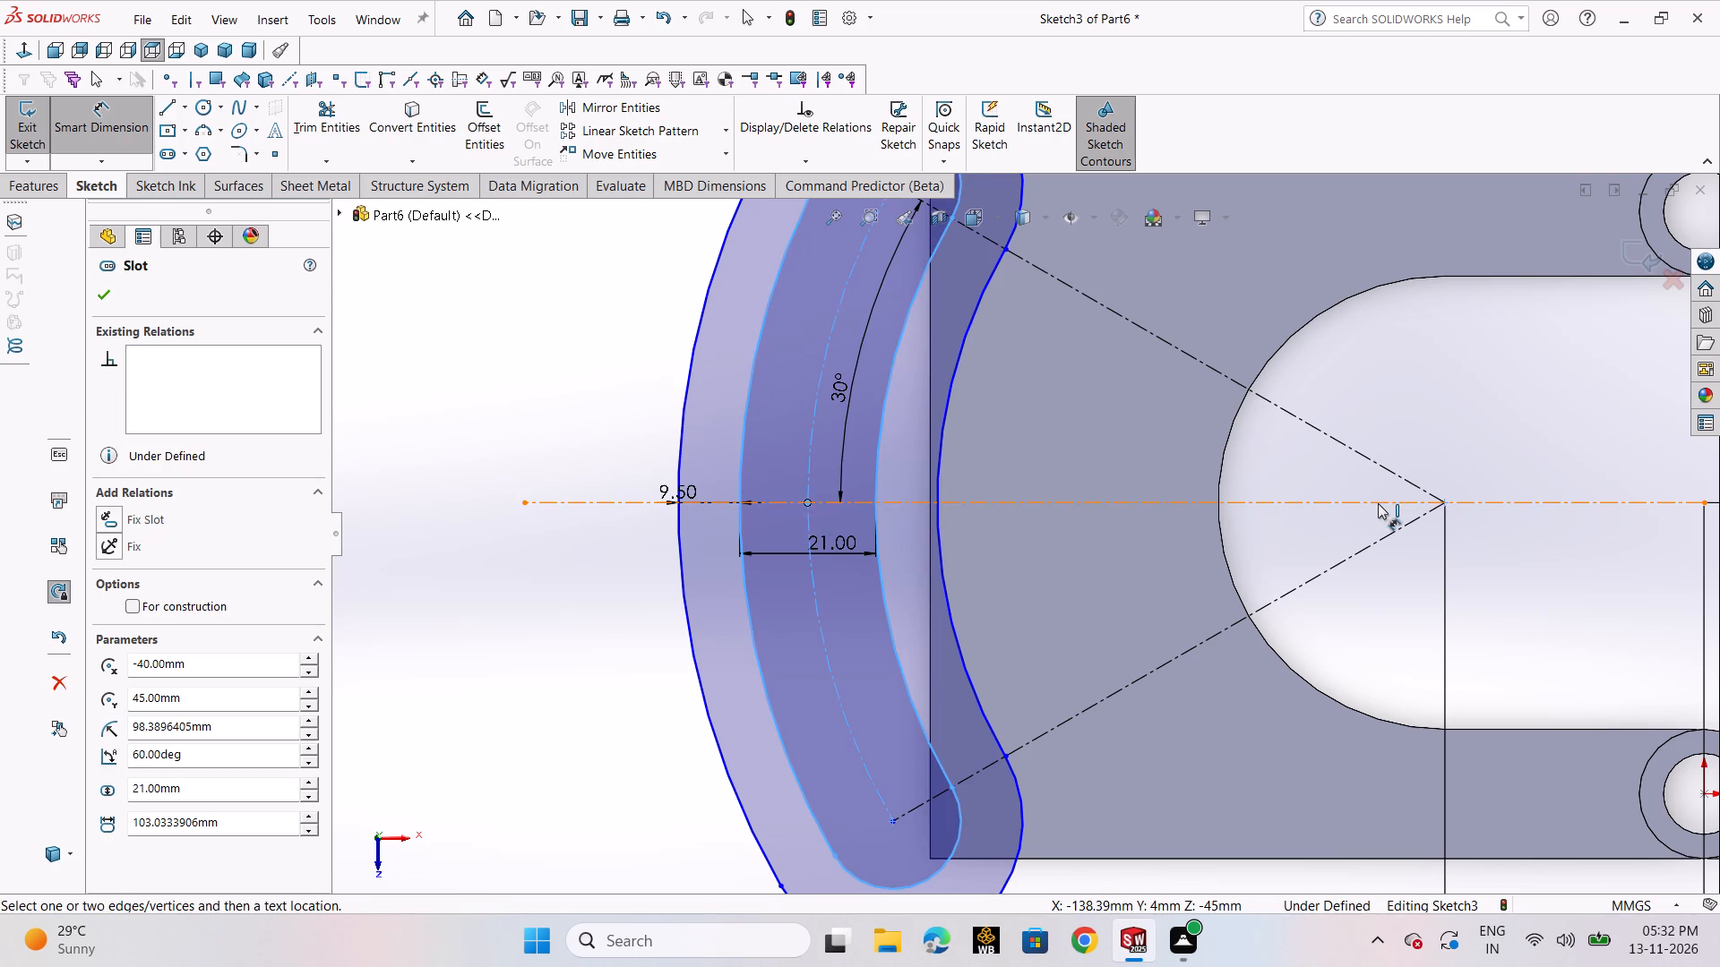
left_click(1444, 504)
scroll(1297, 596, "up", 2)
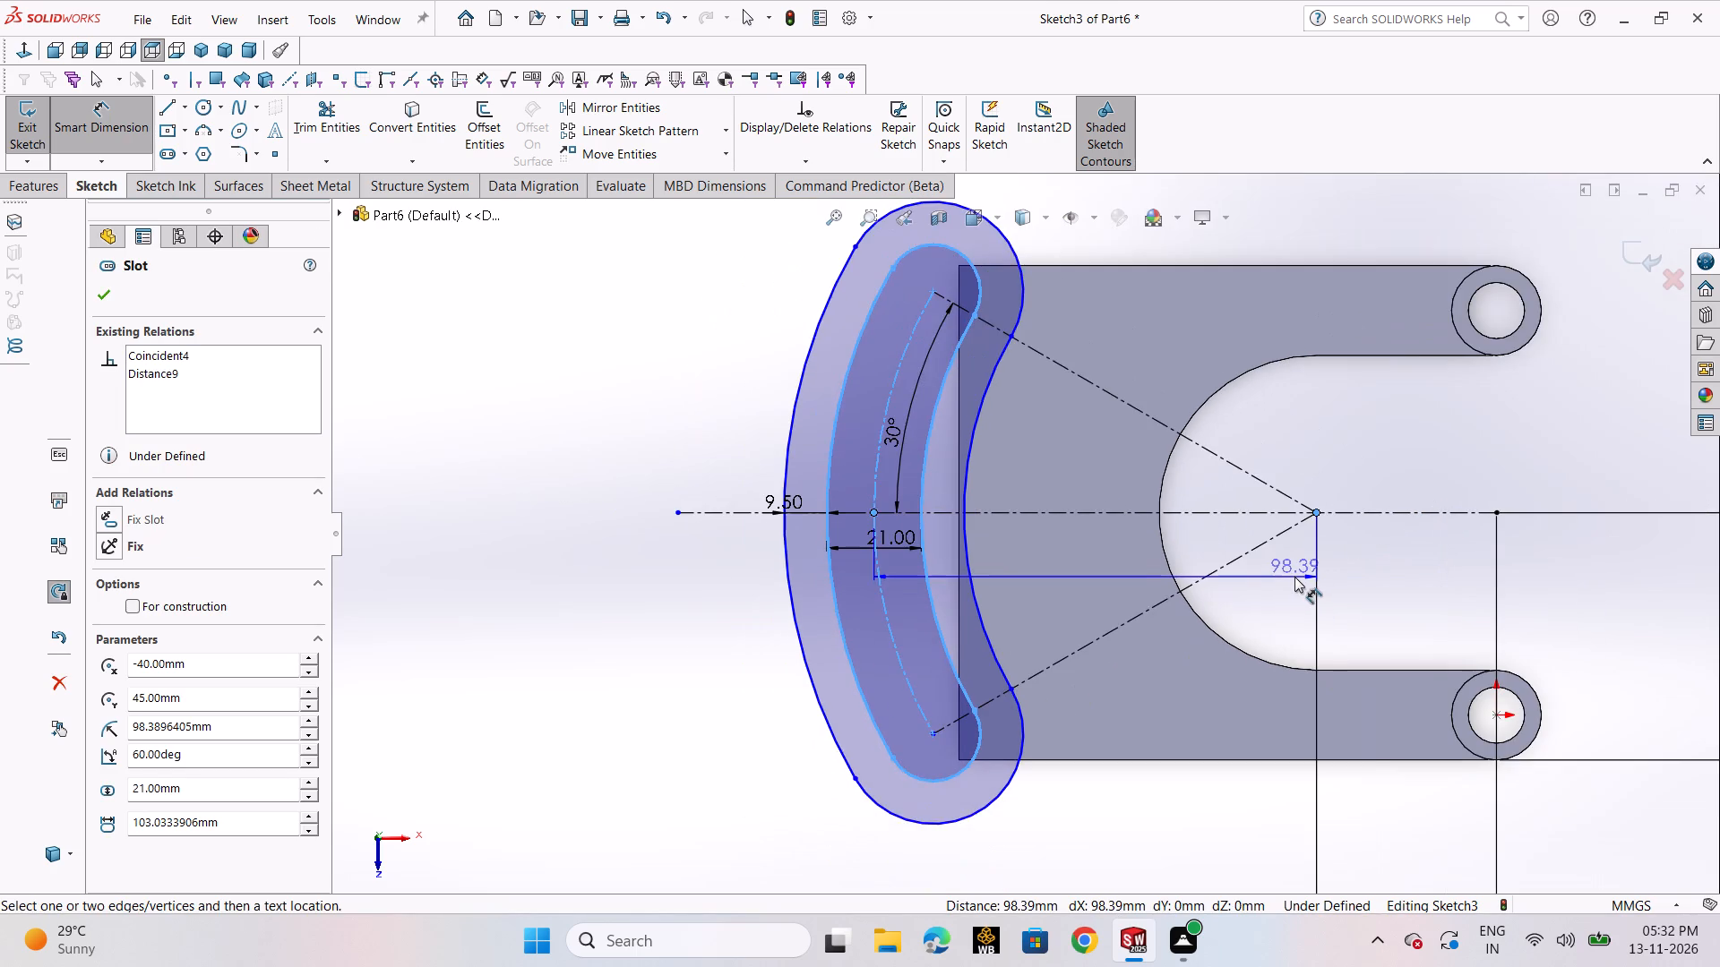
scroll(1293, 577, "up", 1)
key("Escape")
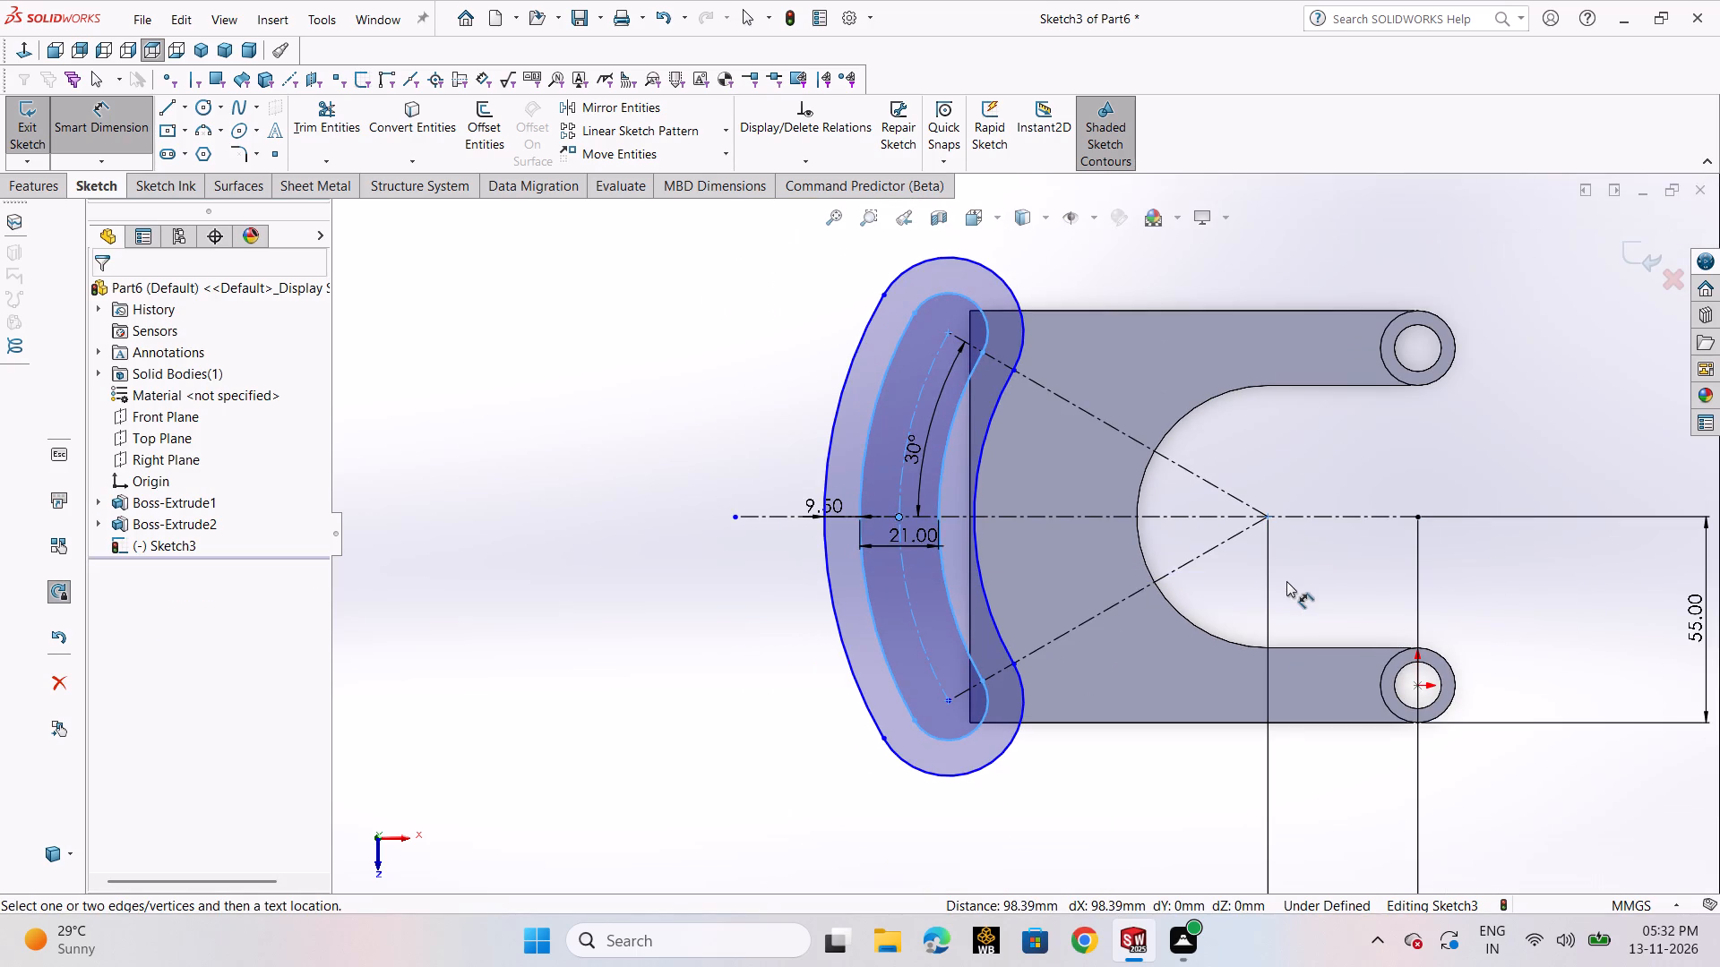
left_click(1271, 517)
scroll(830, 518, "down", 4)
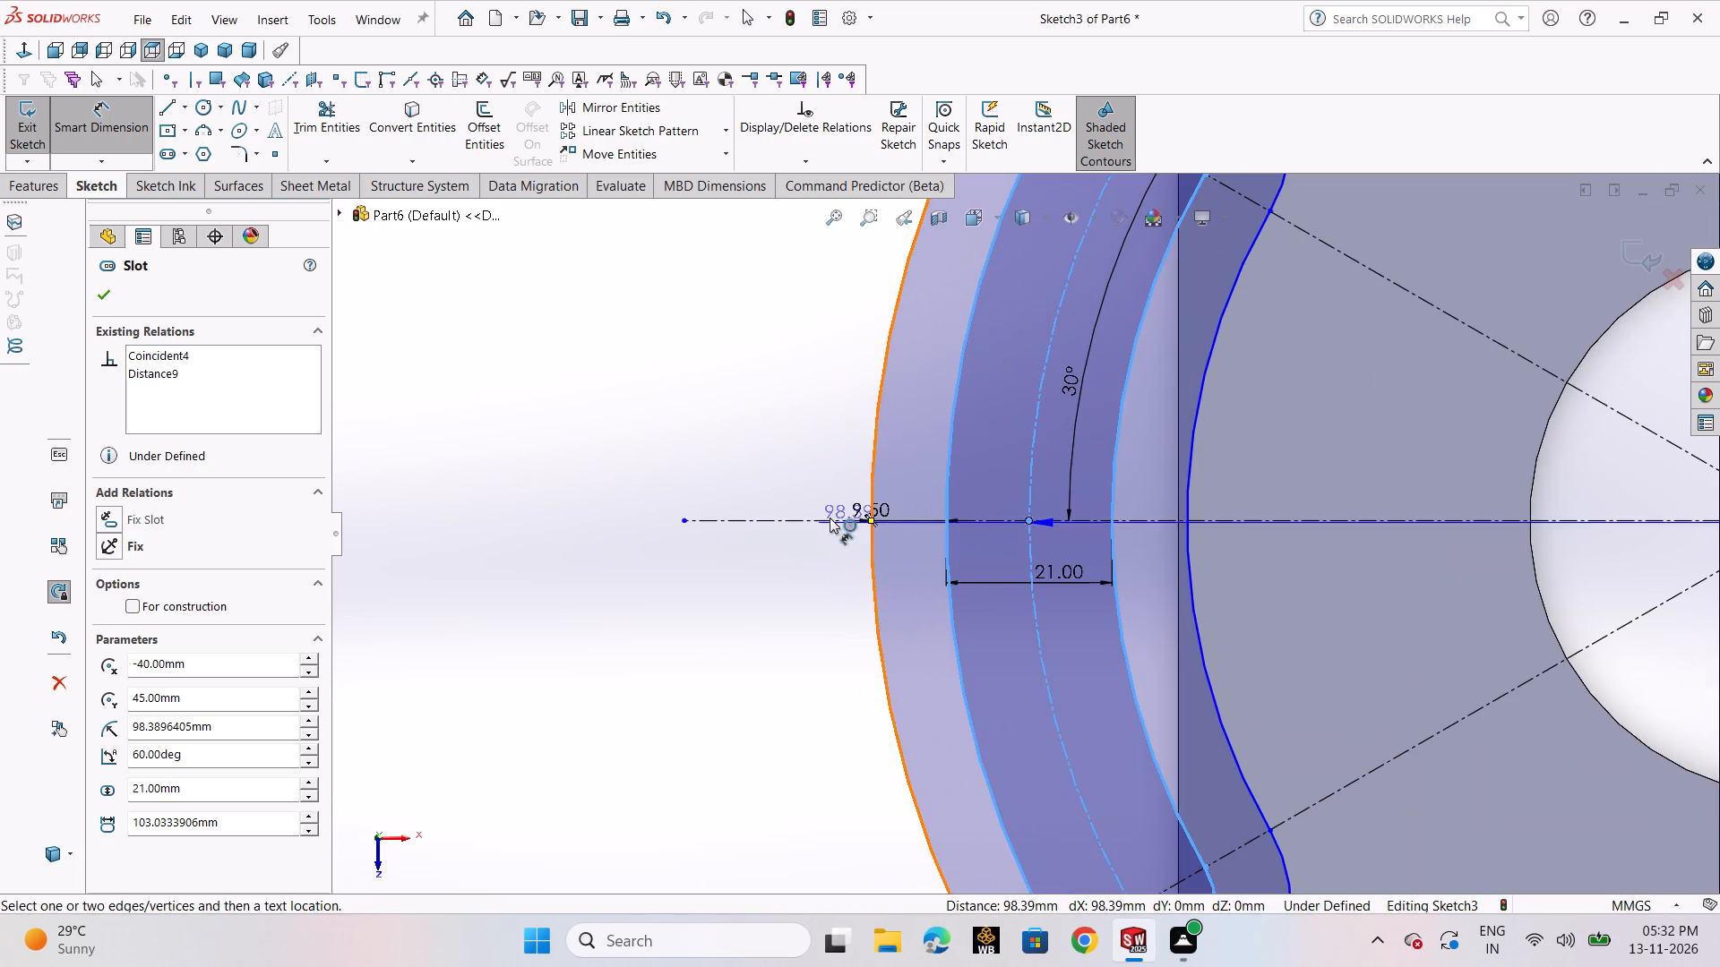
left_click(871, 520)
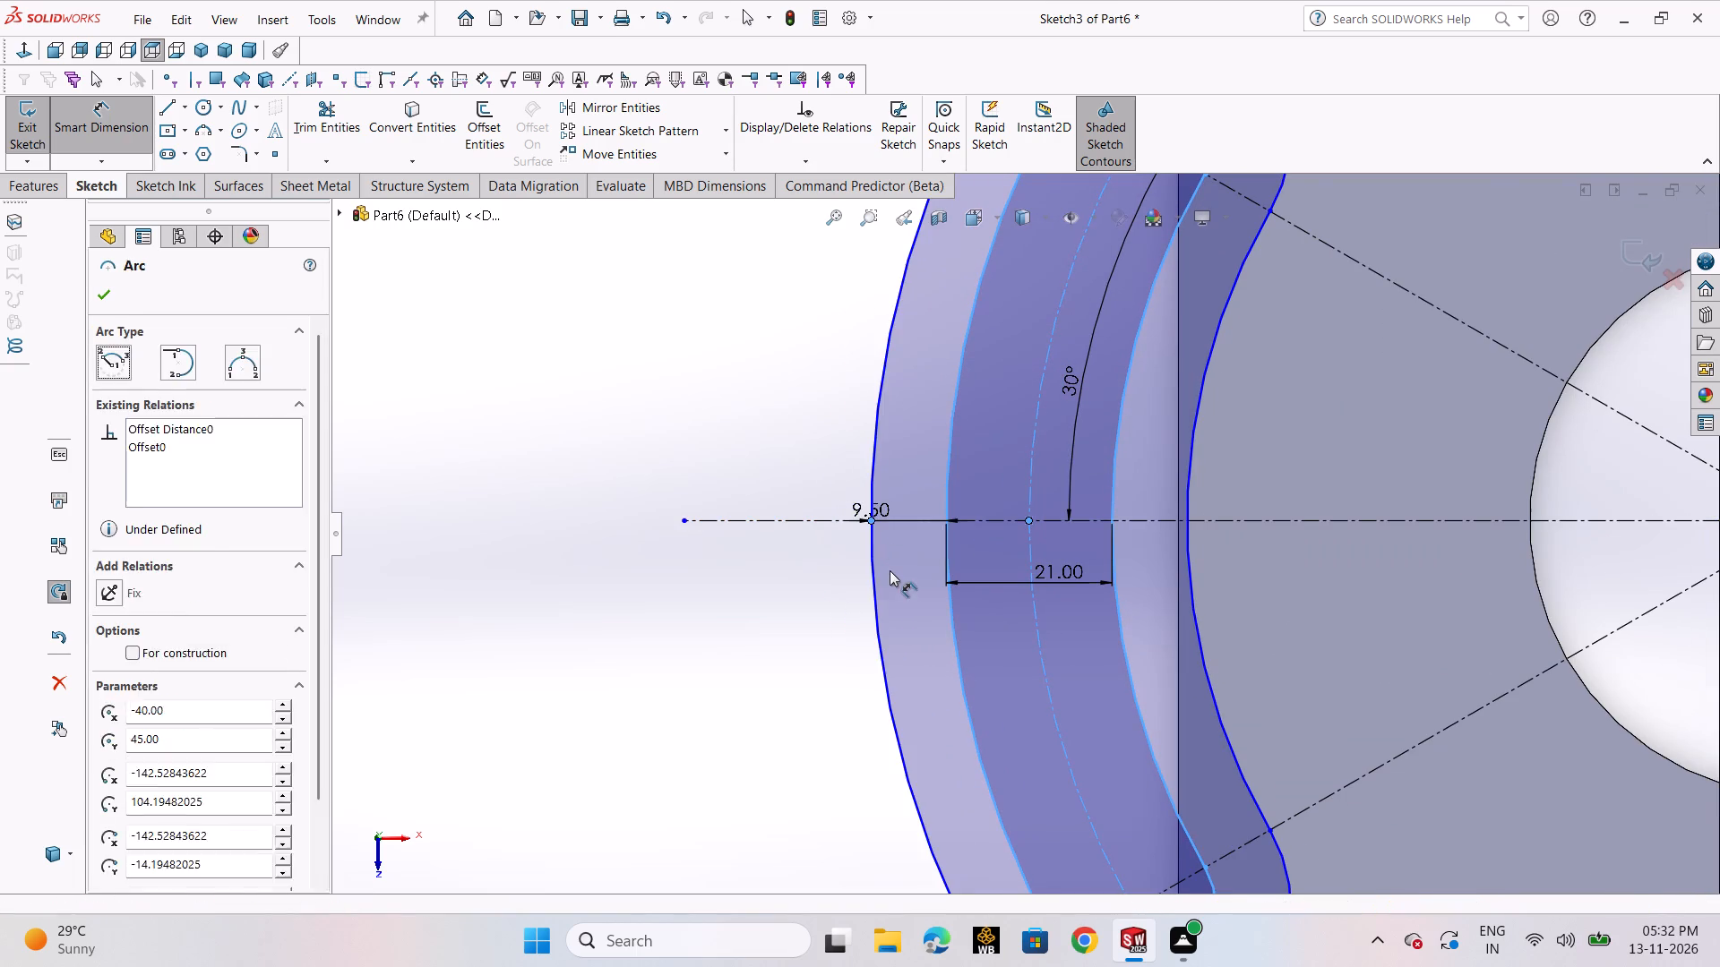
scroll(904, 587, "up", 7)
left_click(1081, 768)
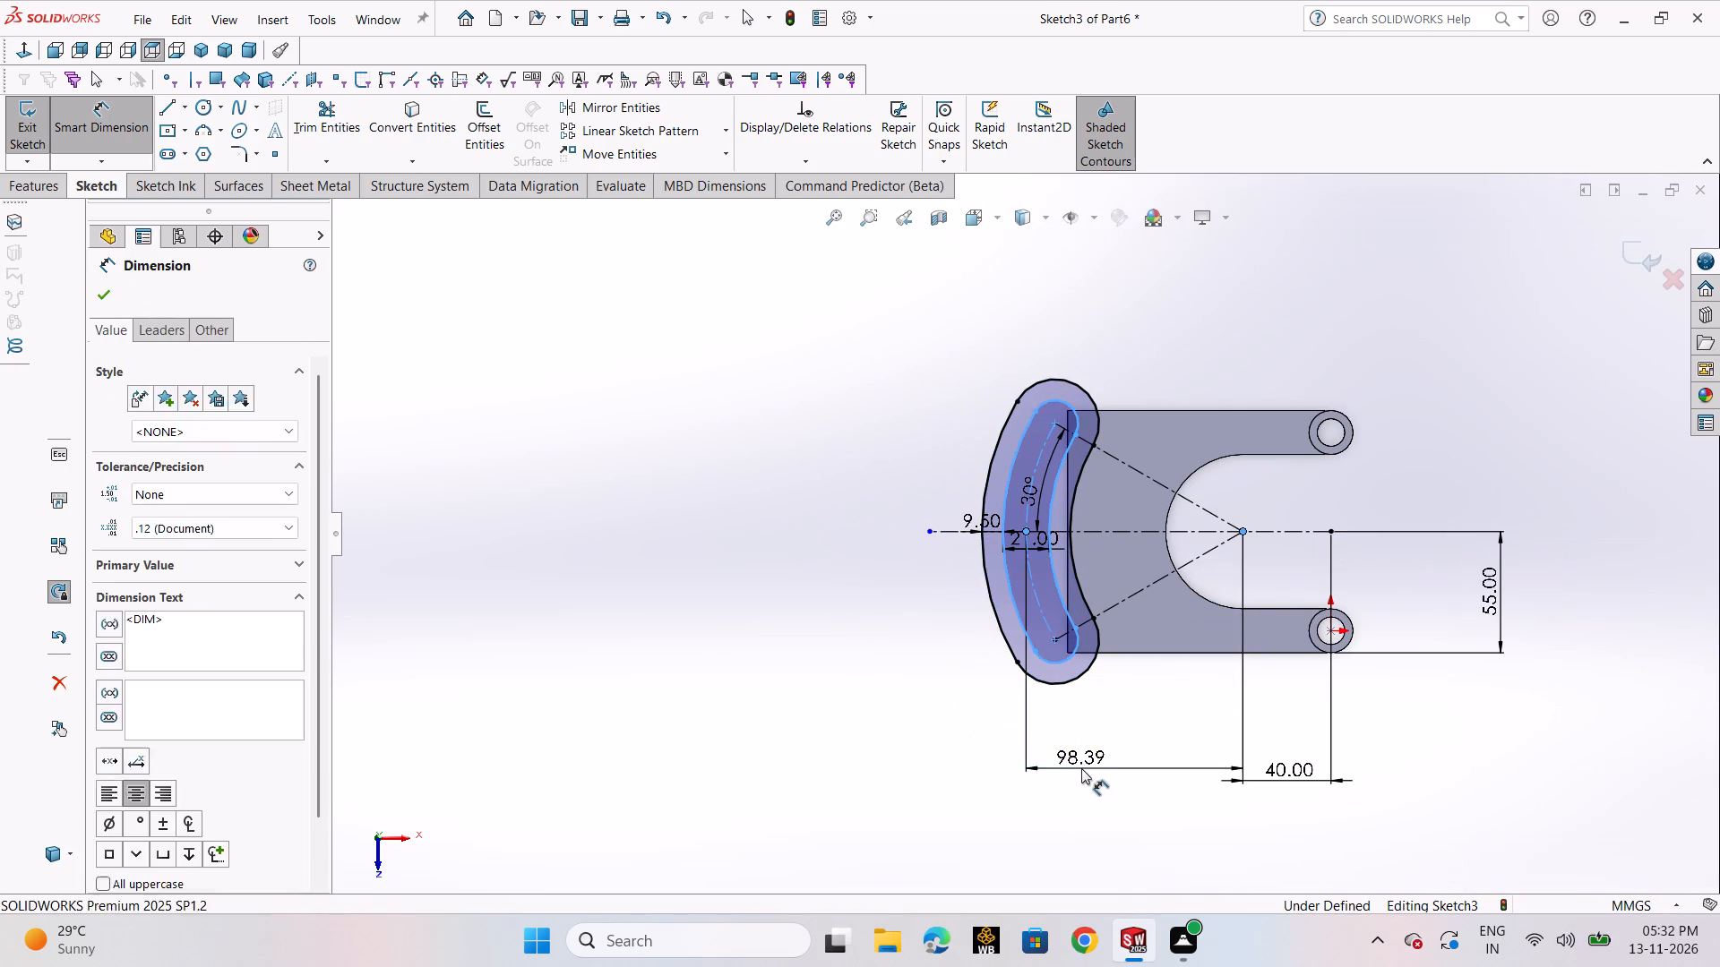
type("90")
key("Return")
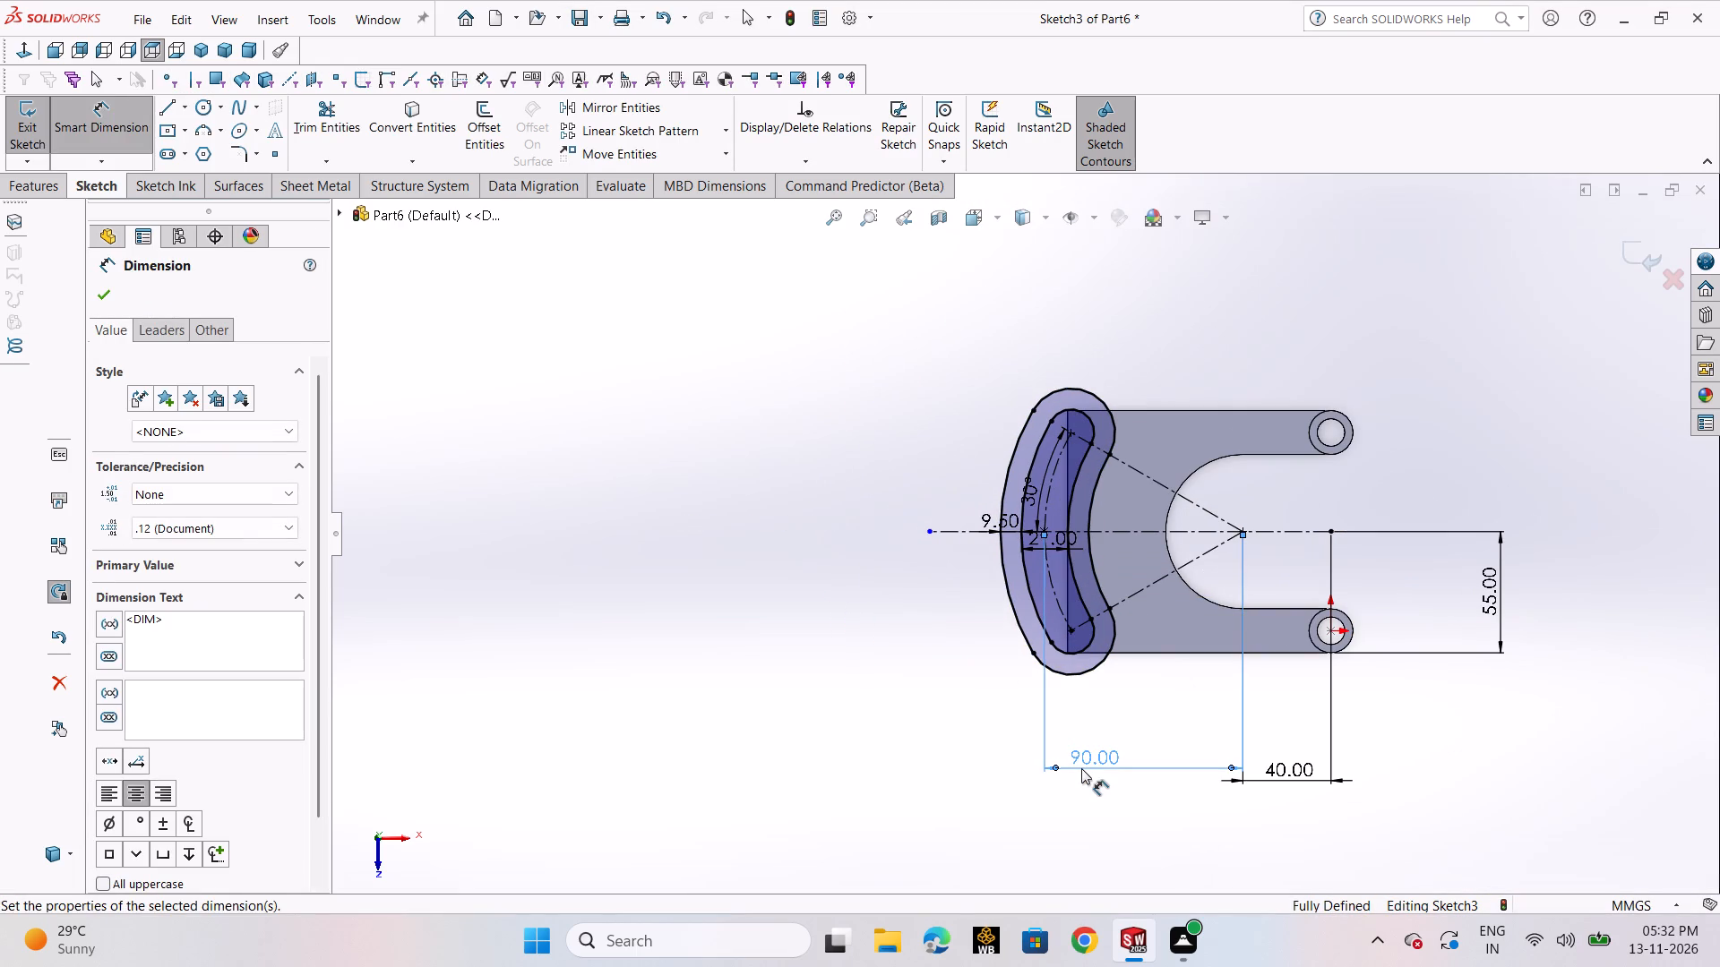
left_click(108, 304)
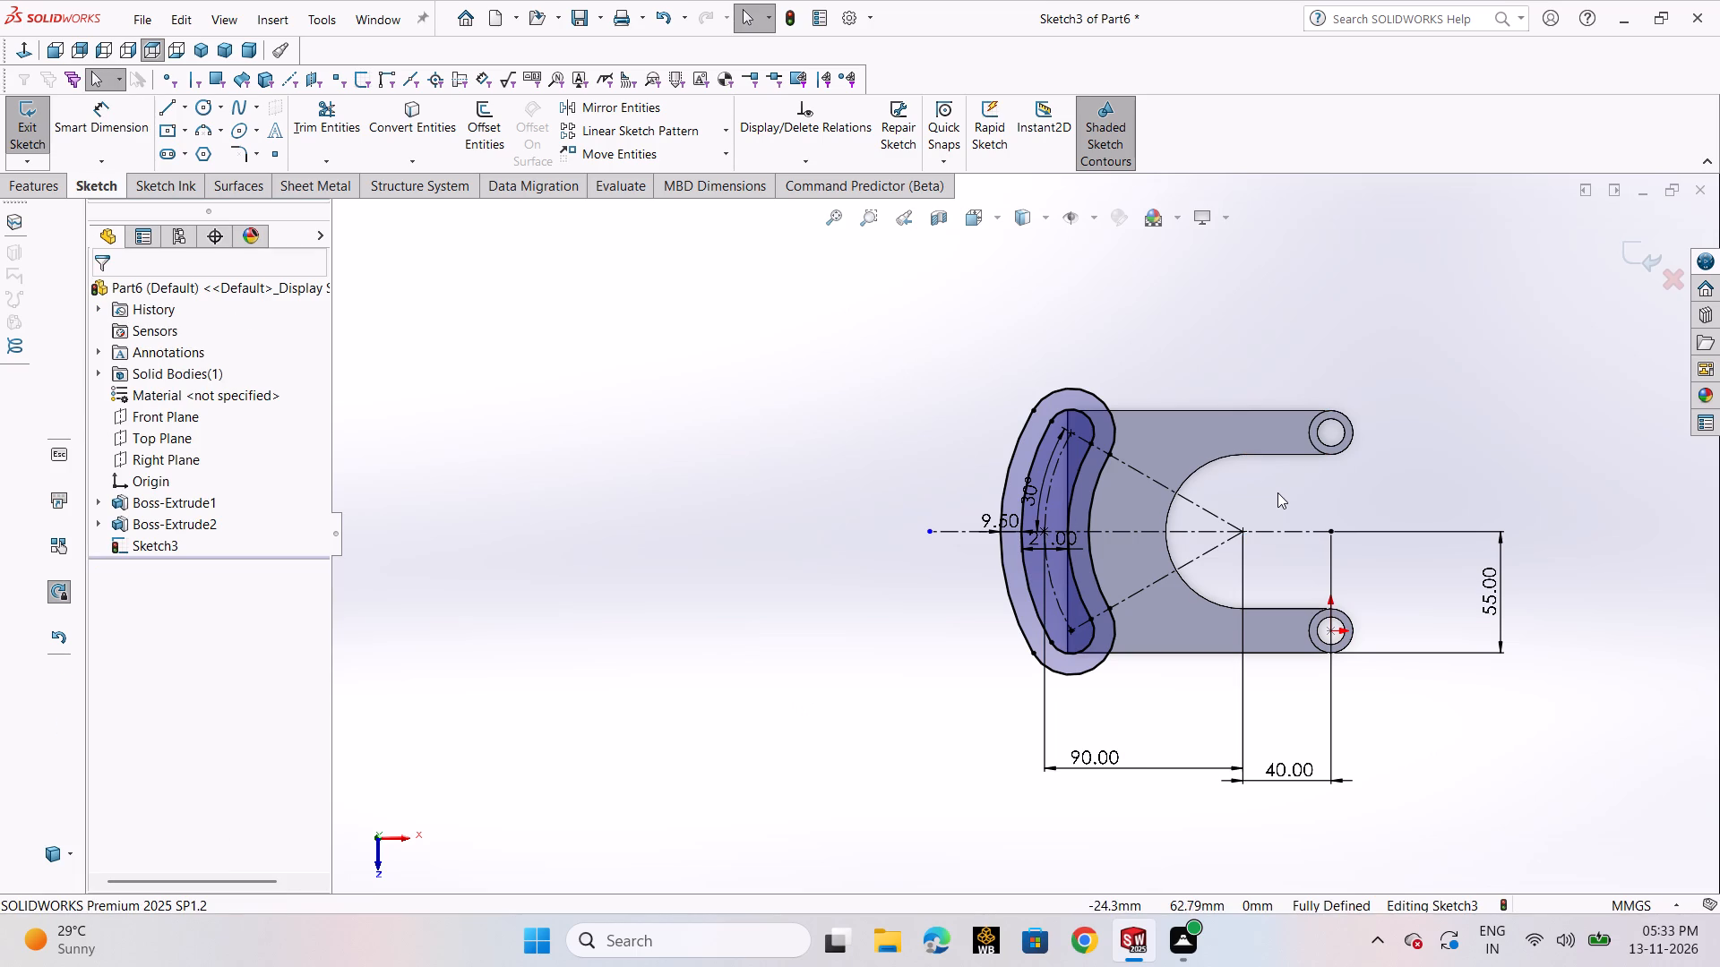
scroll(1376, 491, "up", 1)
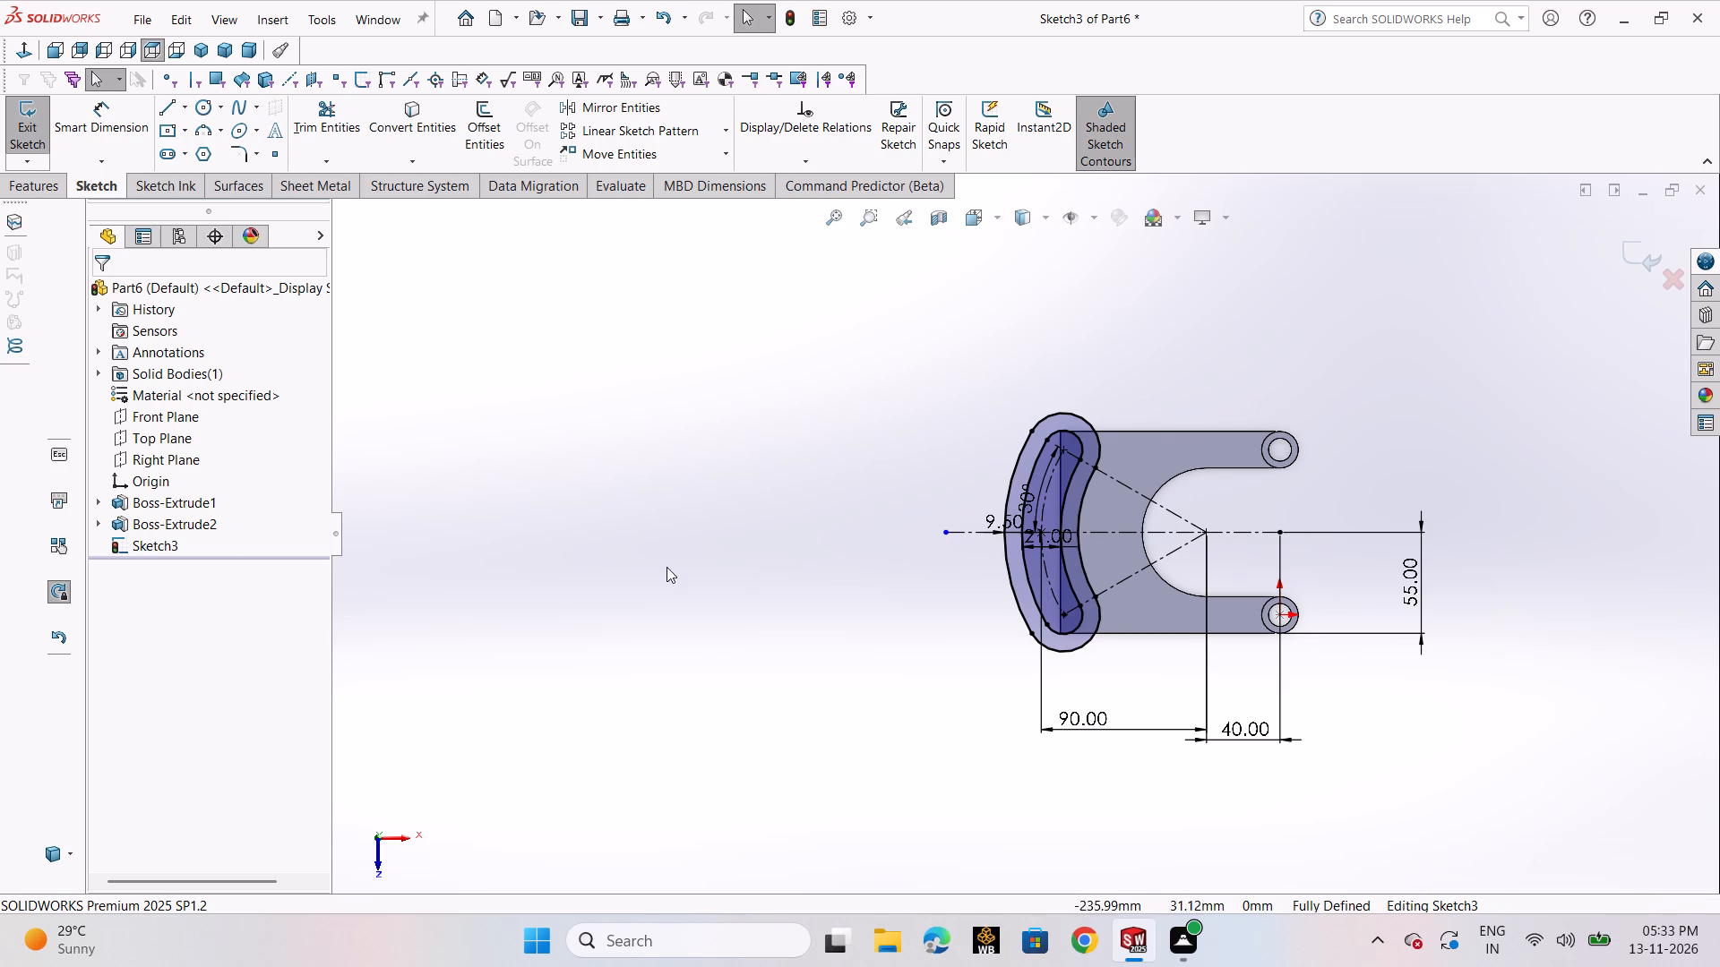
left_click(1635, 256)
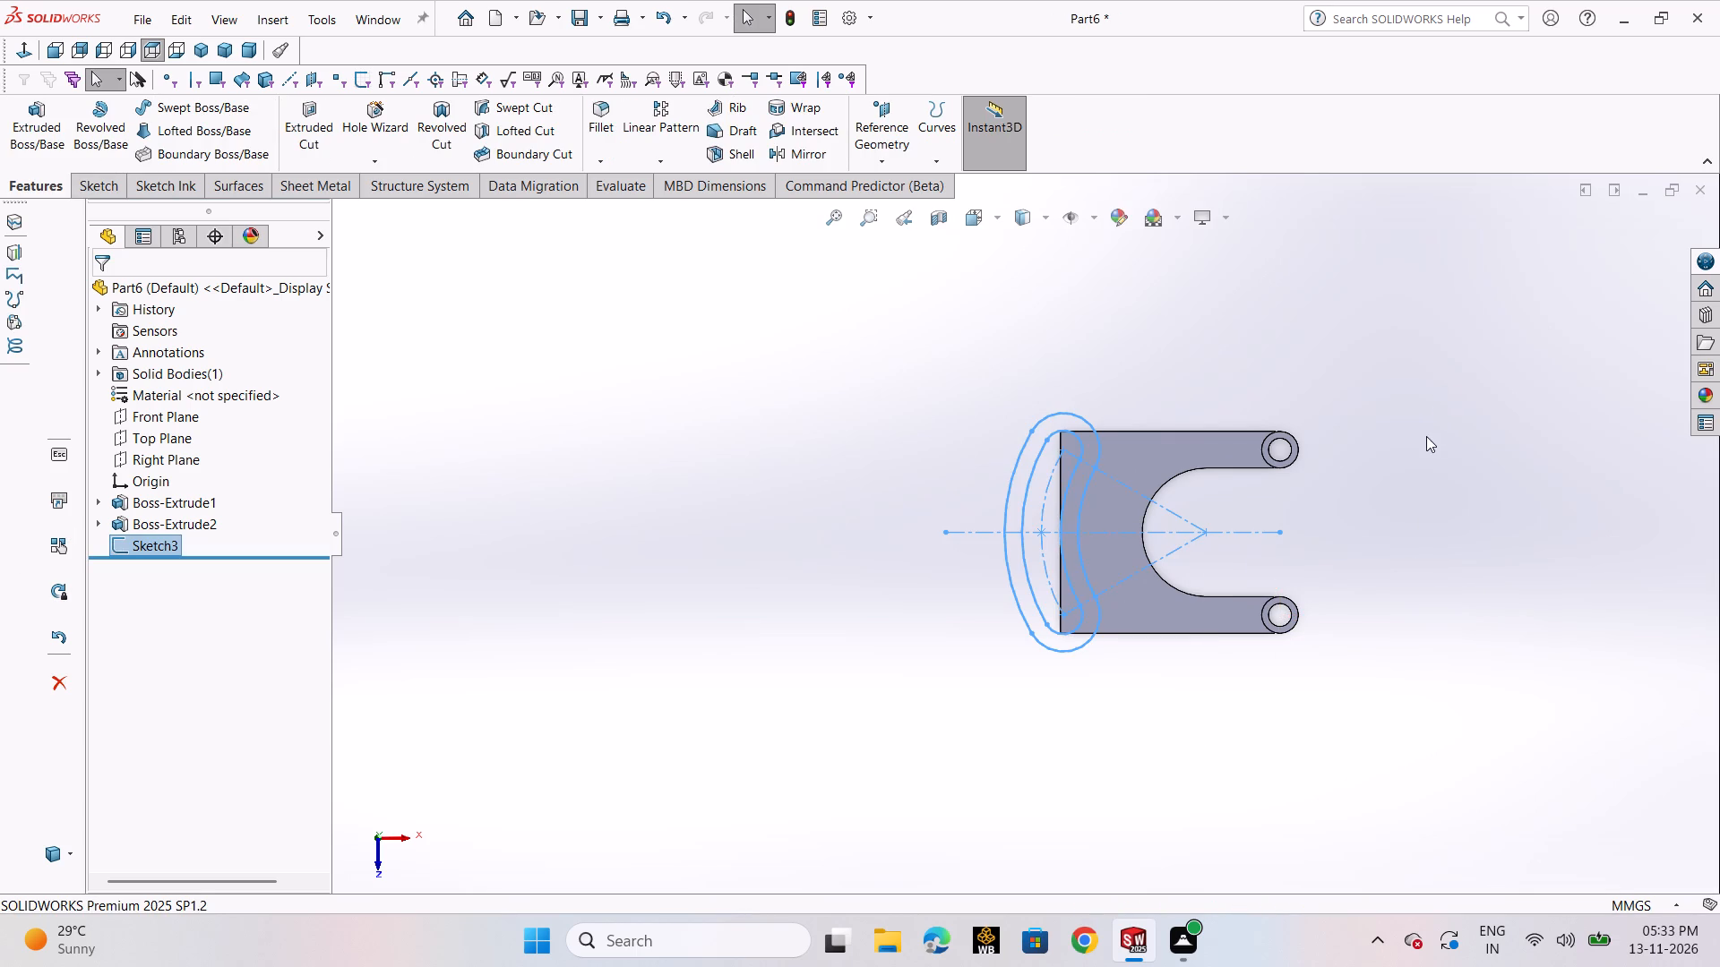
Extrude the band between the arc slot and its offset outline 14 mm, Mid Plane, merged with the plate.
left_click(38, 144)
middle_click_drag(1502, 553, 1430, 515)
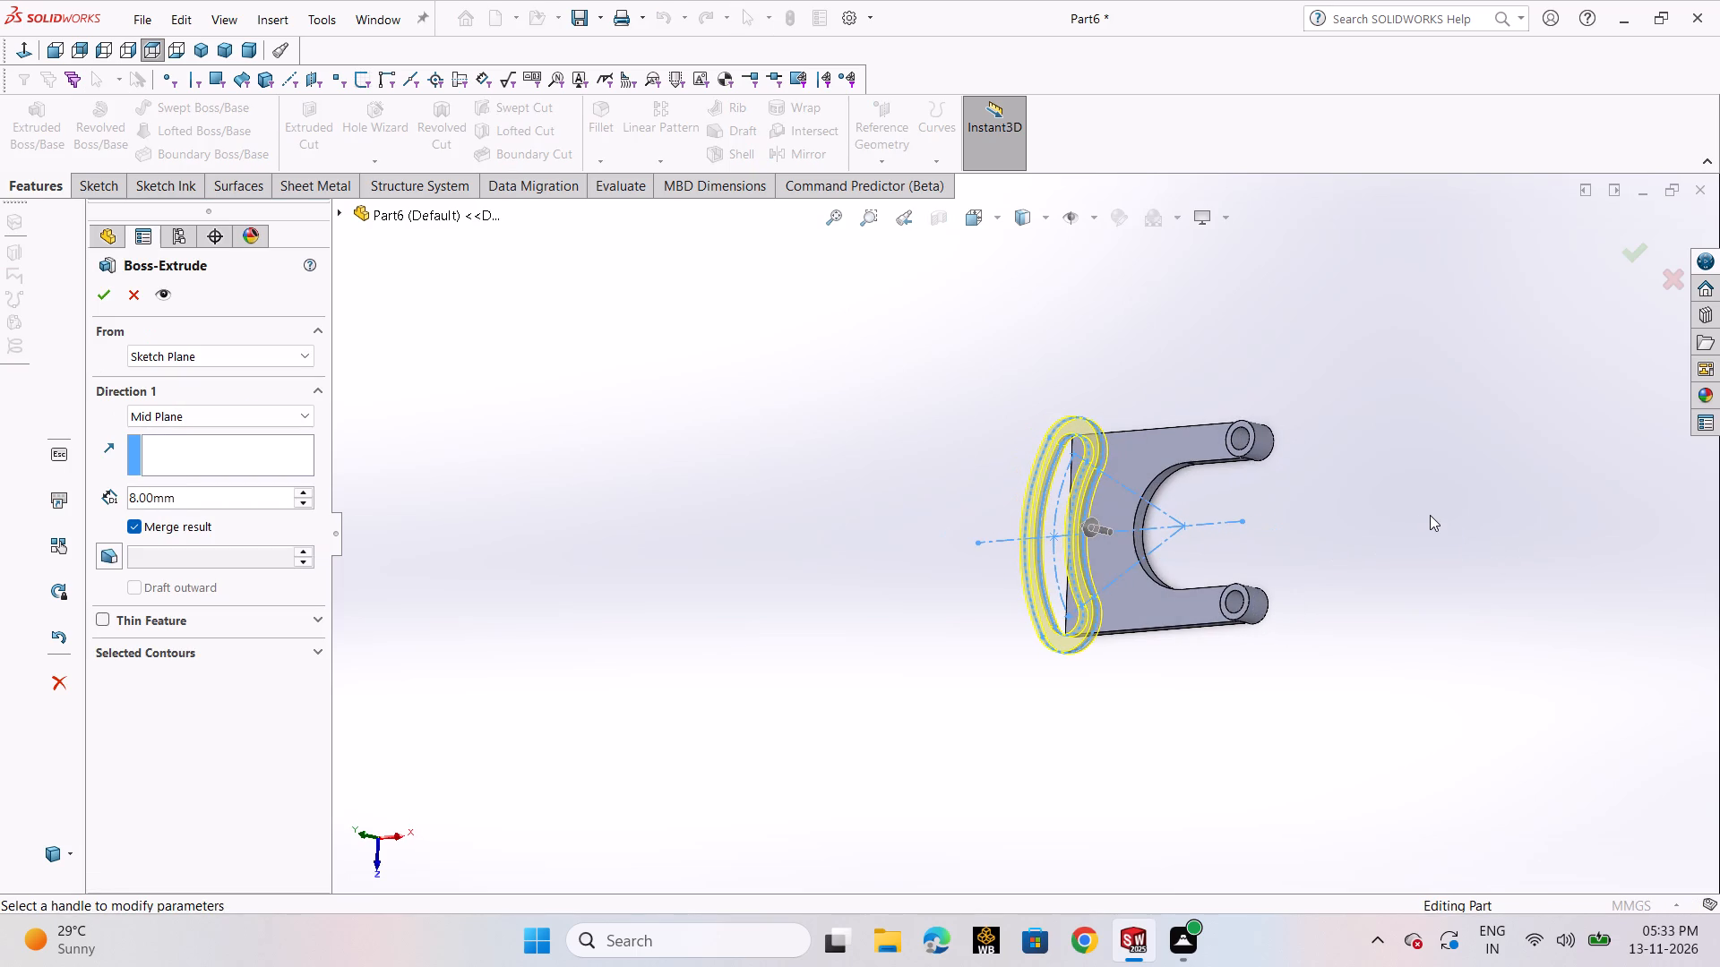
middle_click_drag(1094, 620, 1082, 424)
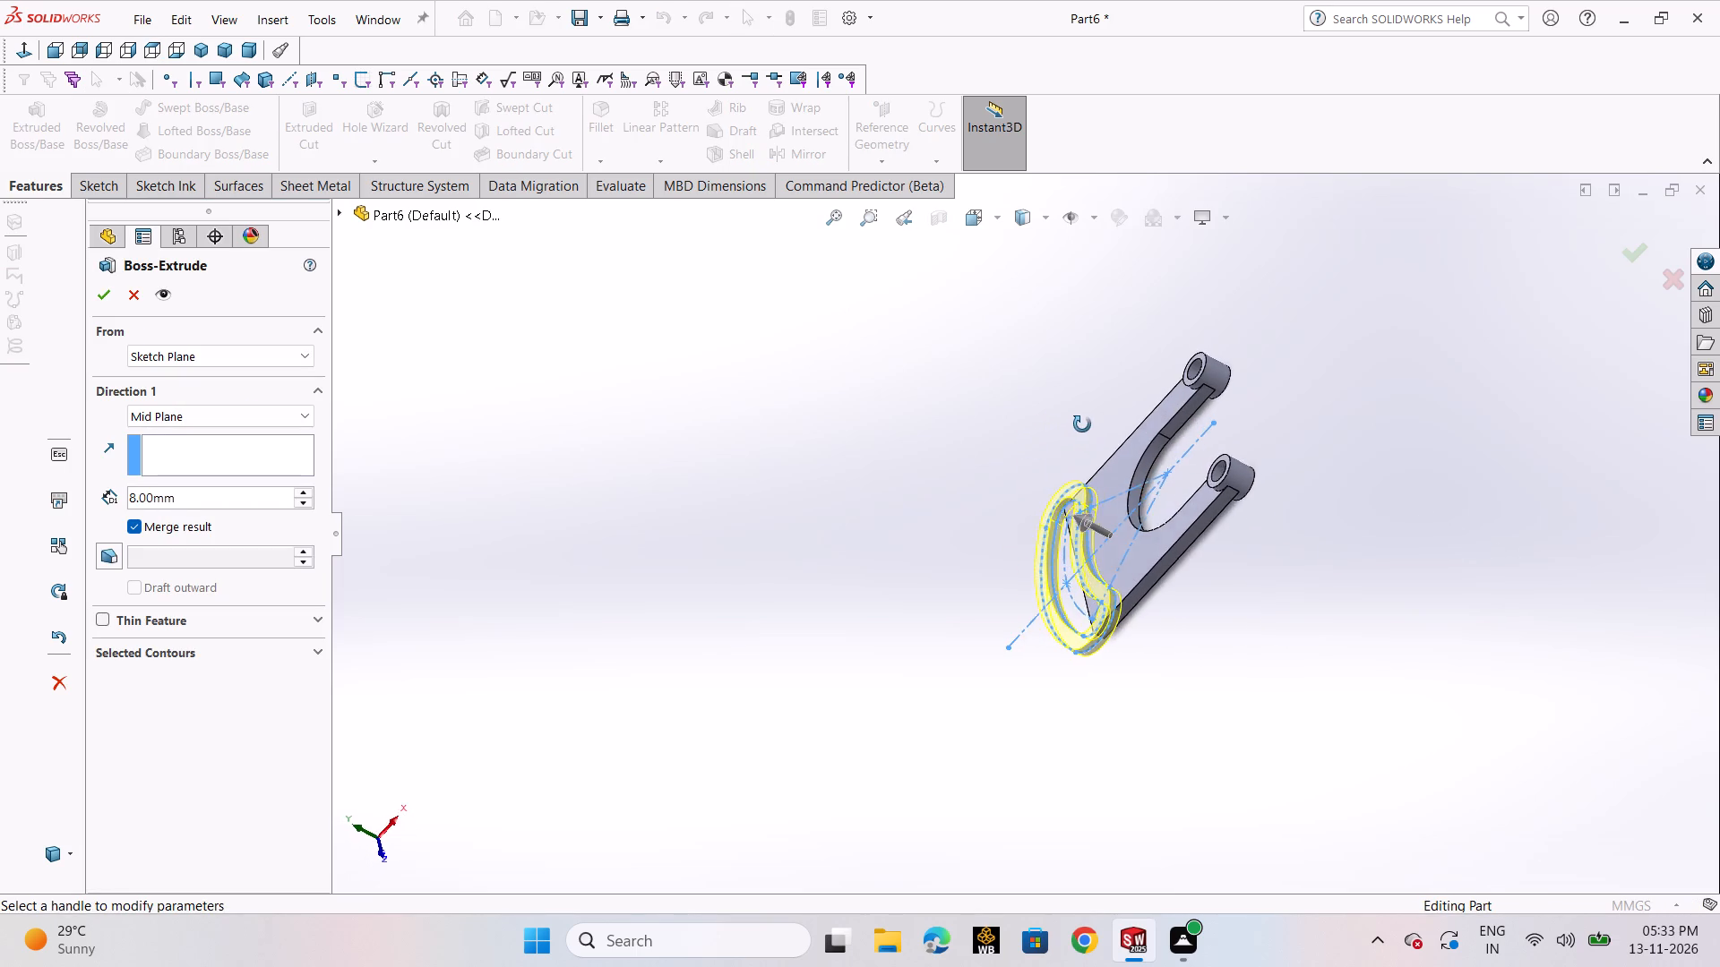
middle_click_drag(1082, 424, 1096, 455)
scroll(1236, 480, "down", 1)
middle_click_drag(1236, 480, 1311, 505)
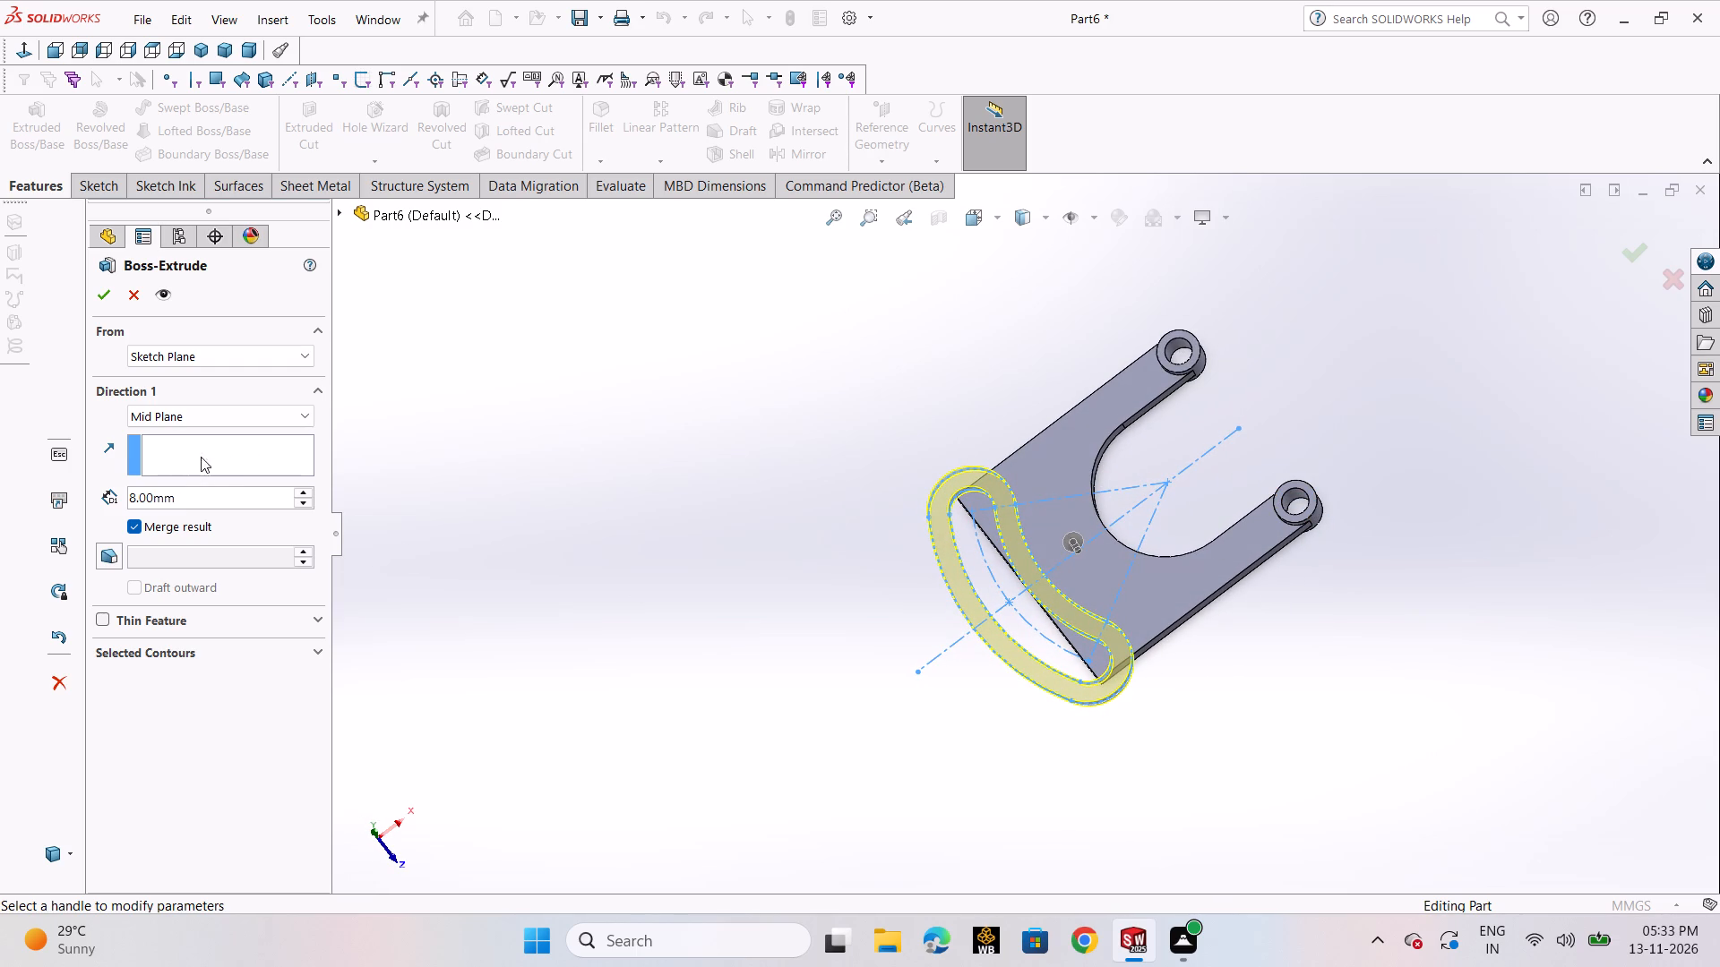
left_click(221, 414)
left_click(232, 530)
middle_click_drag(840, 577, 736, 394)
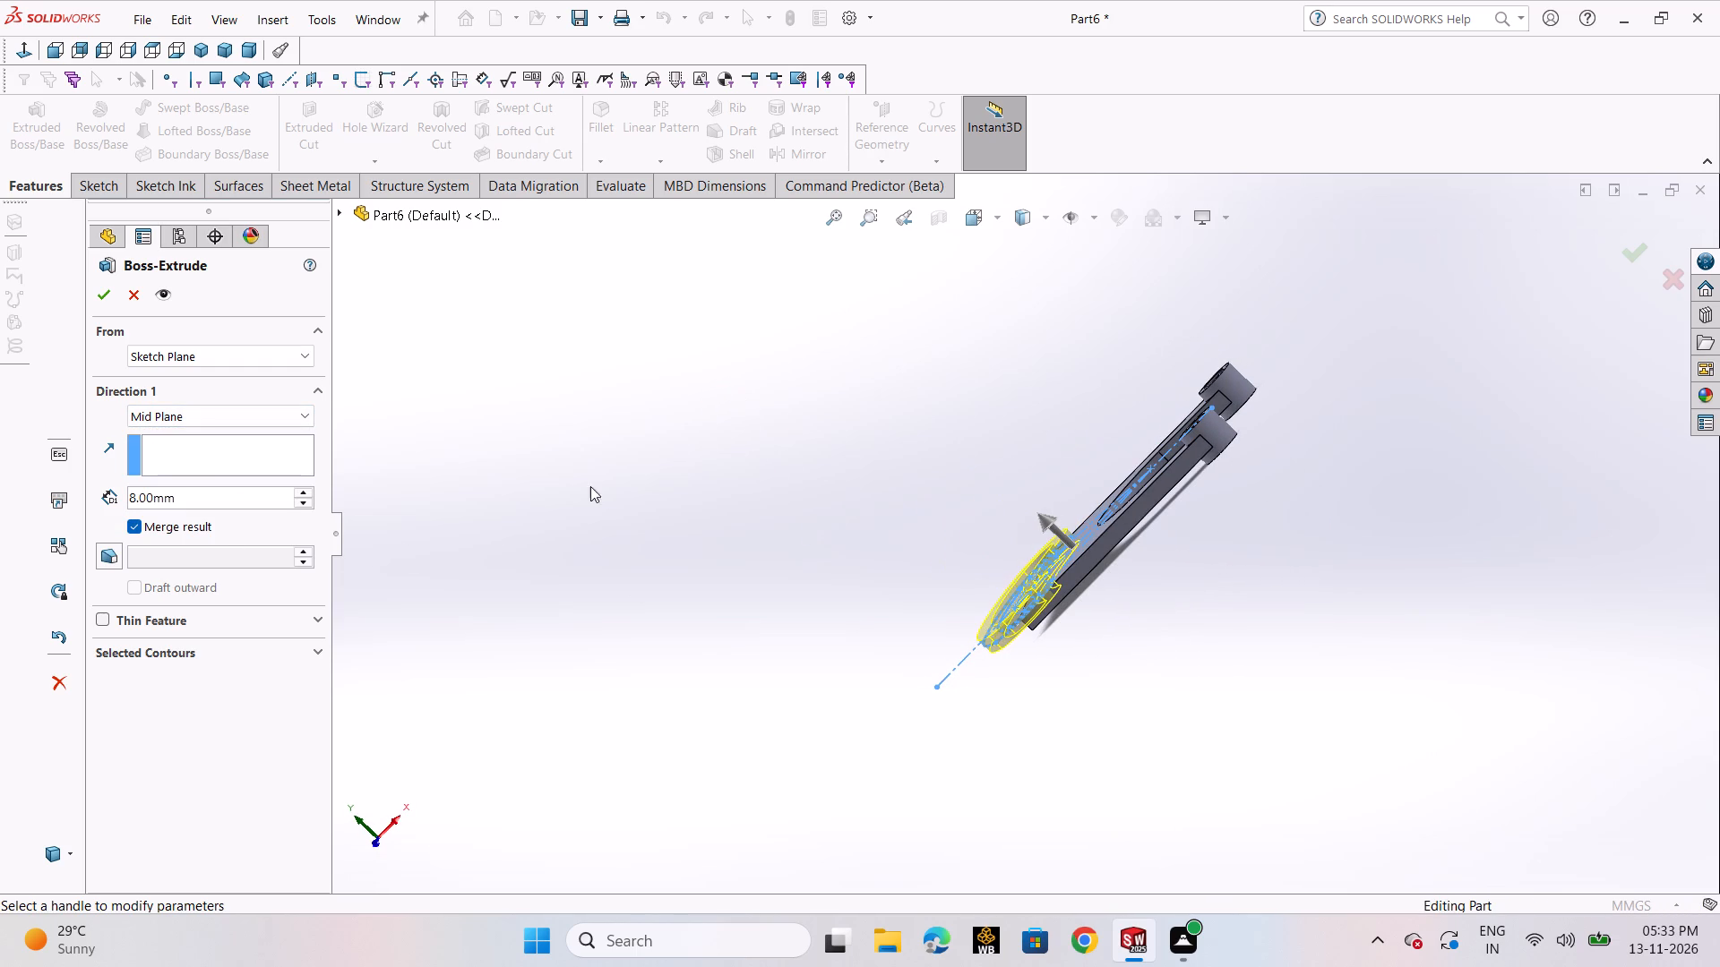
double_click(229, 500)
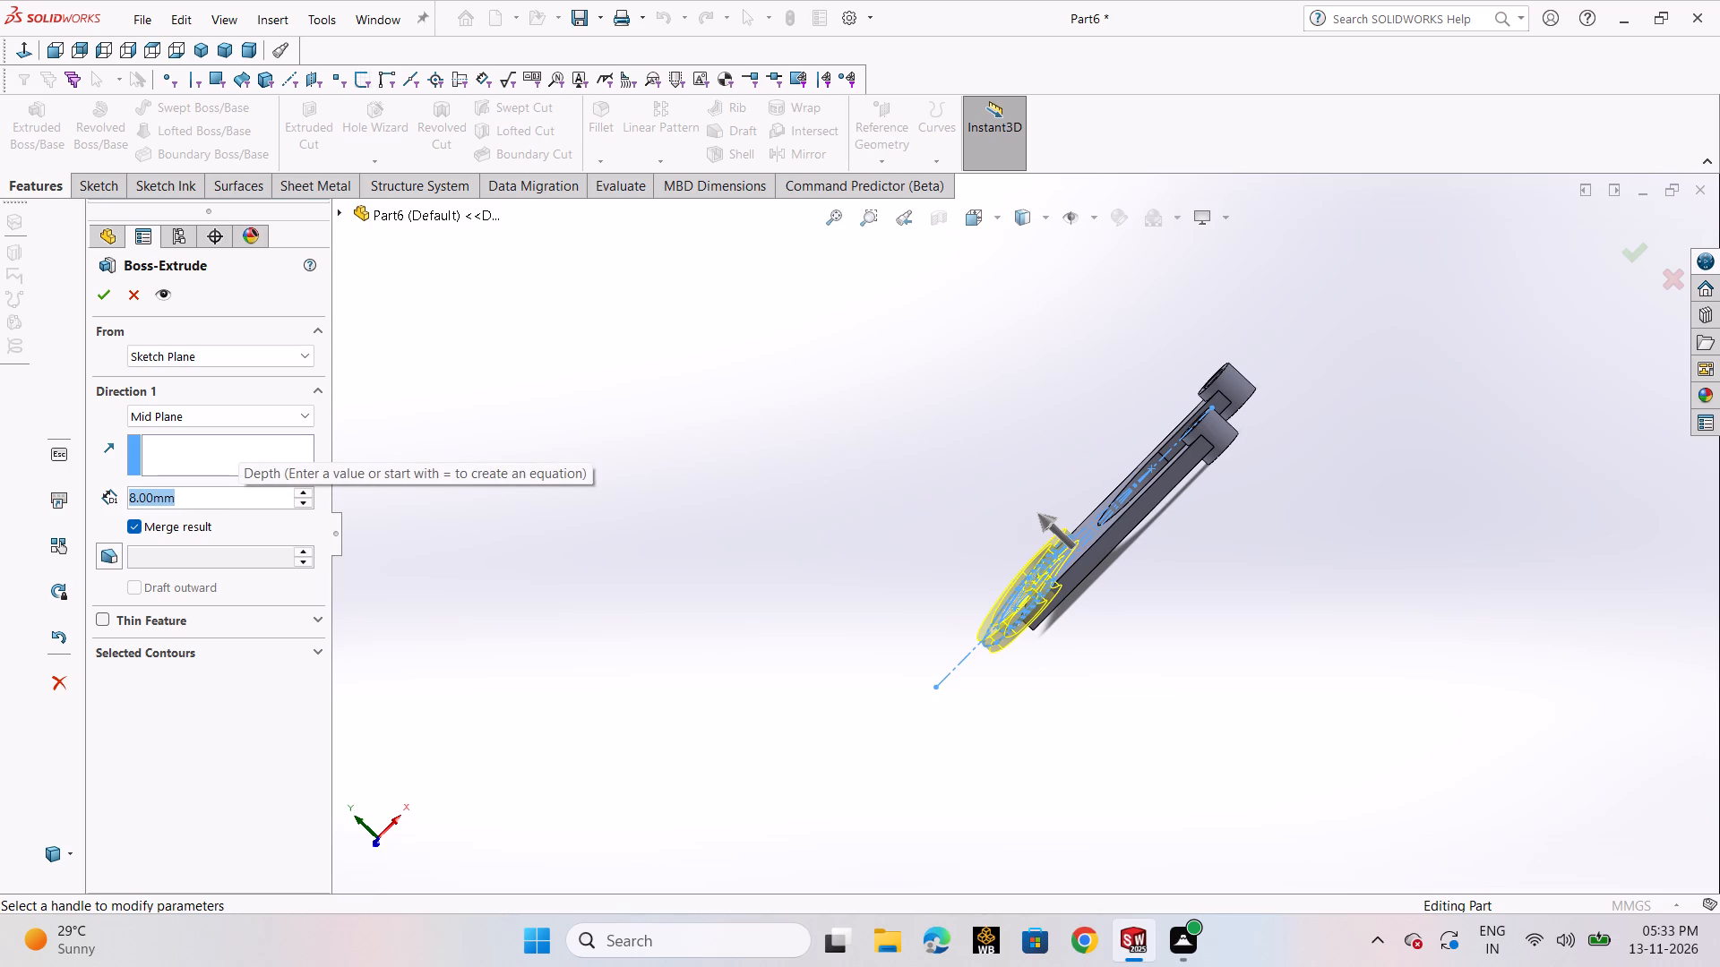
type("14")
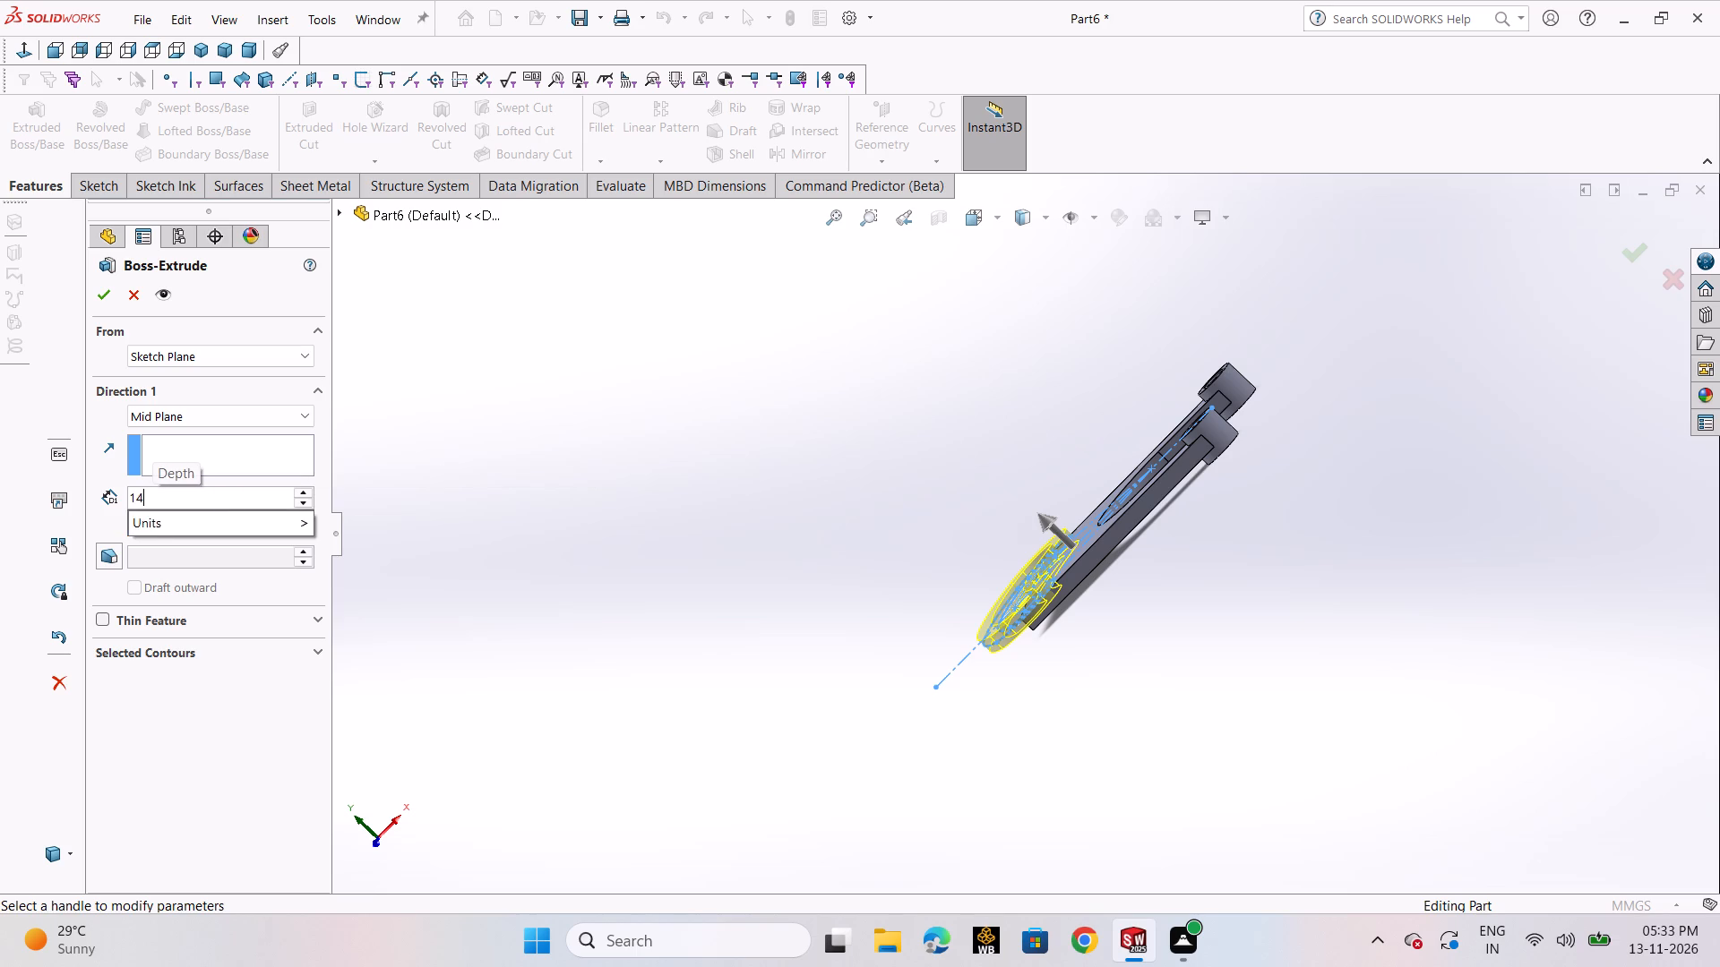
key("Return")
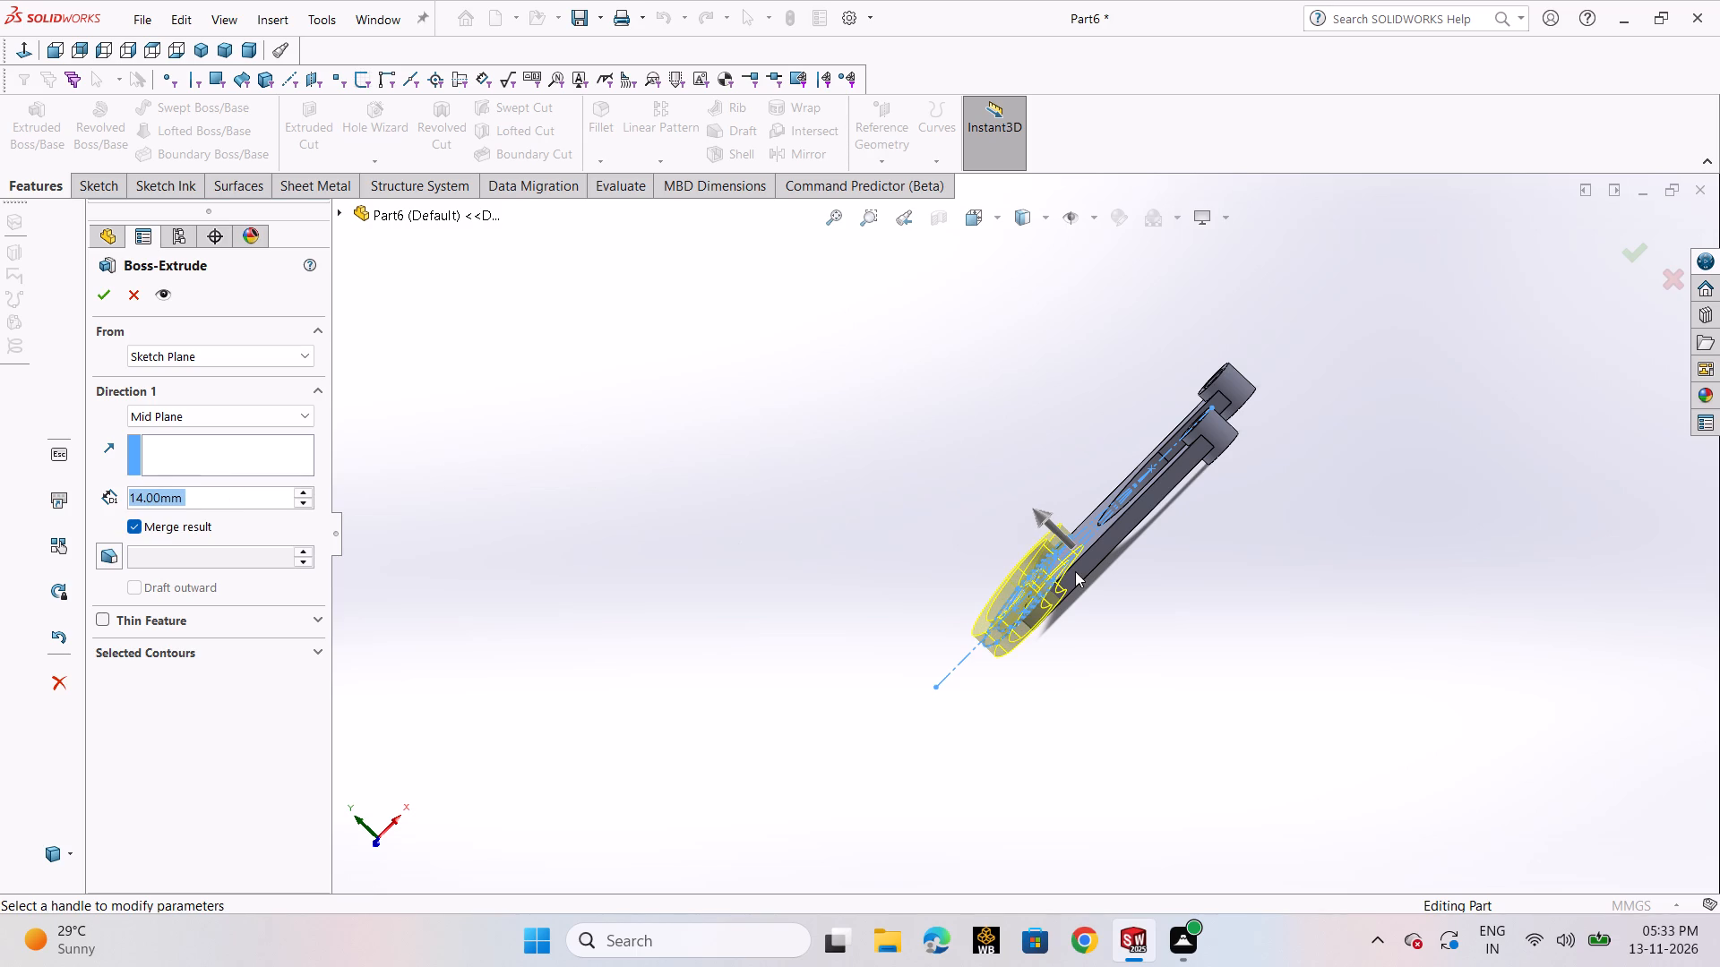
middle_click_drag(1076, 543, 1105, 490)
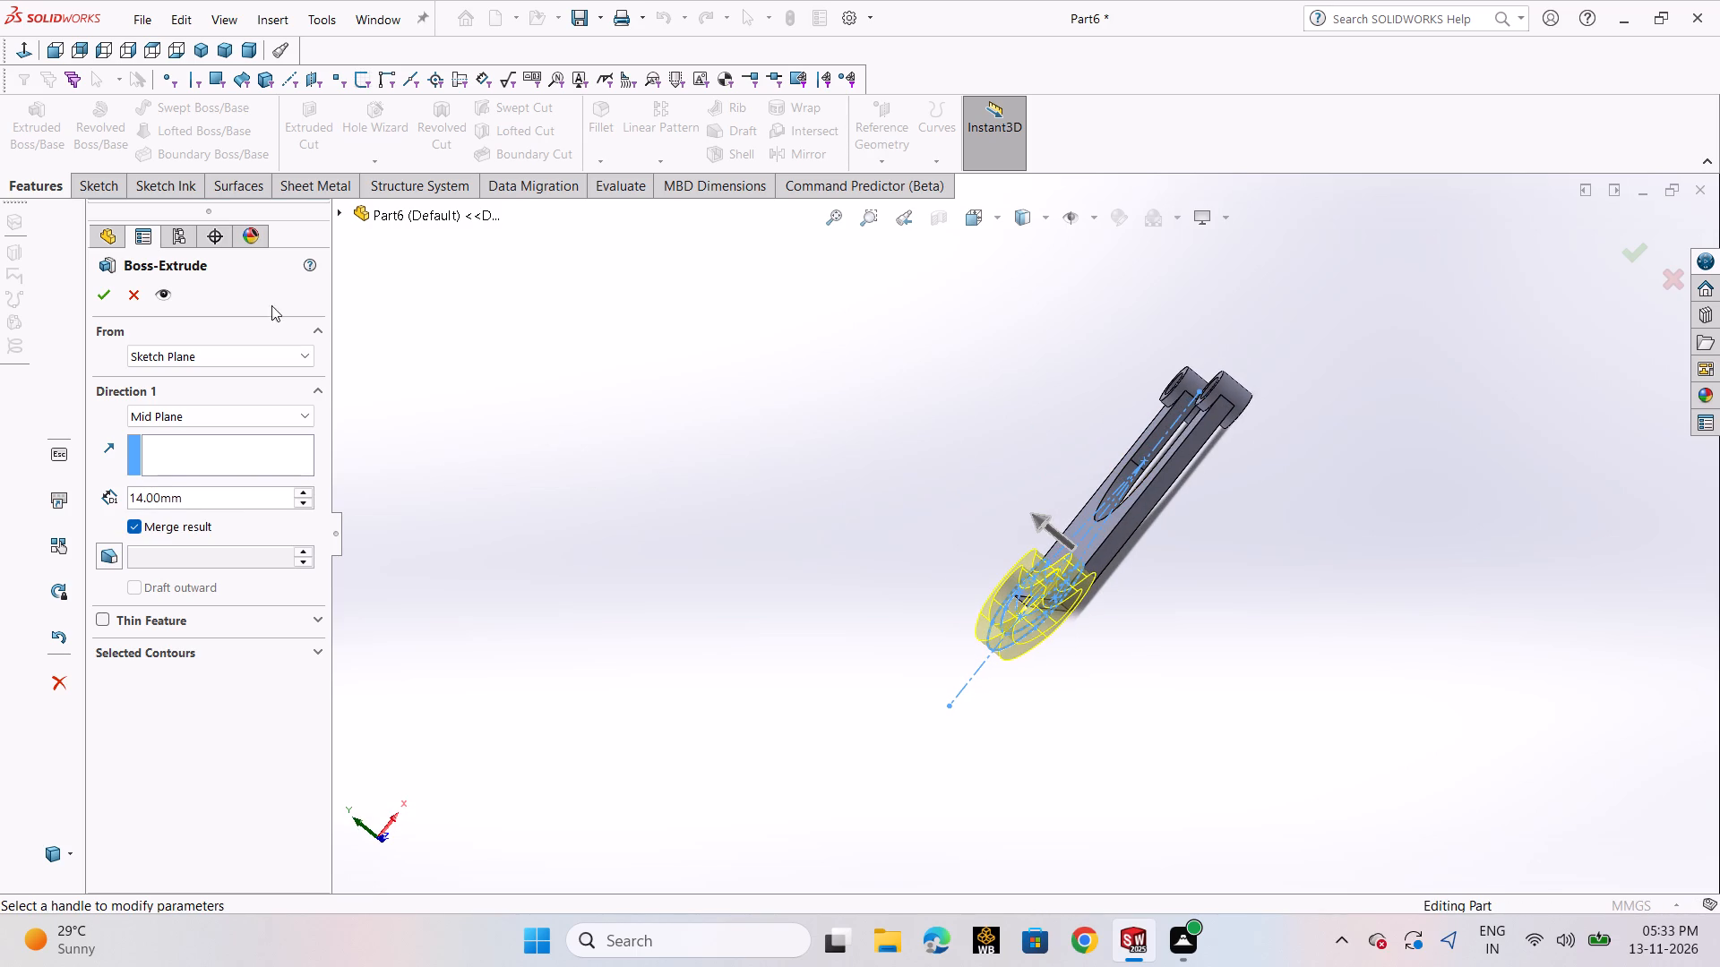
left_click(110, 291)
left_click(748, 653)
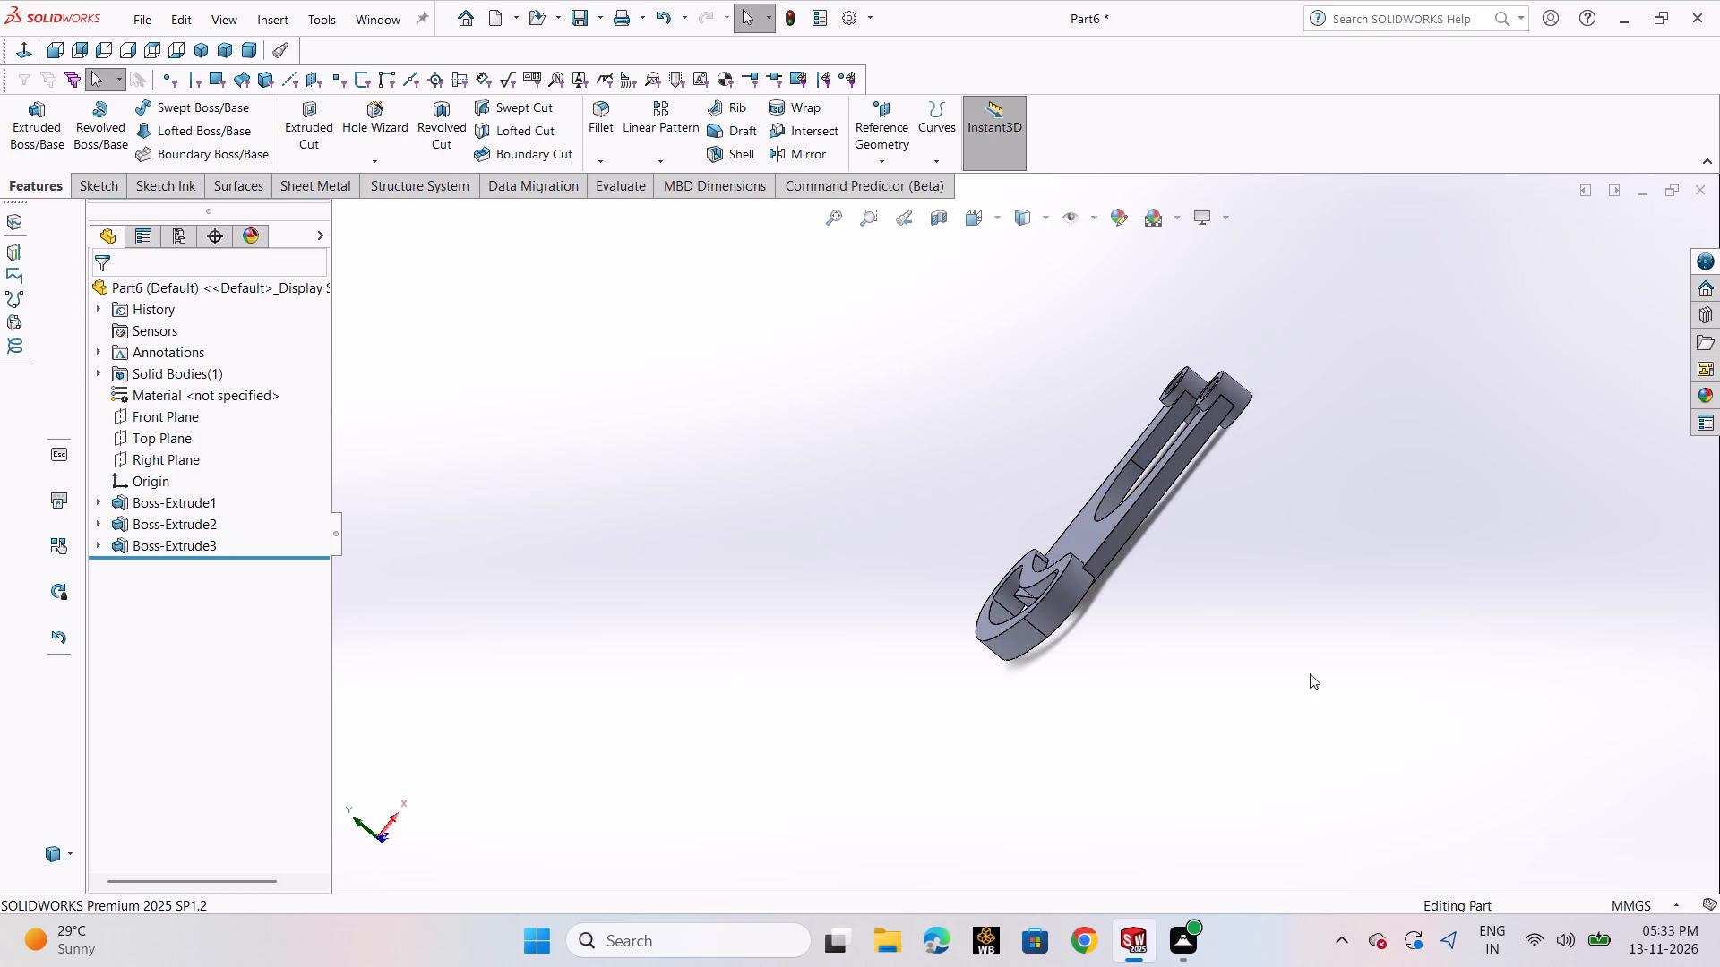
On the Top Plane, create a sketch by converting all of Sketch3's arc slot and offset outlines, and close it.
middle_click_drag(1256, 640, 1216, 786)
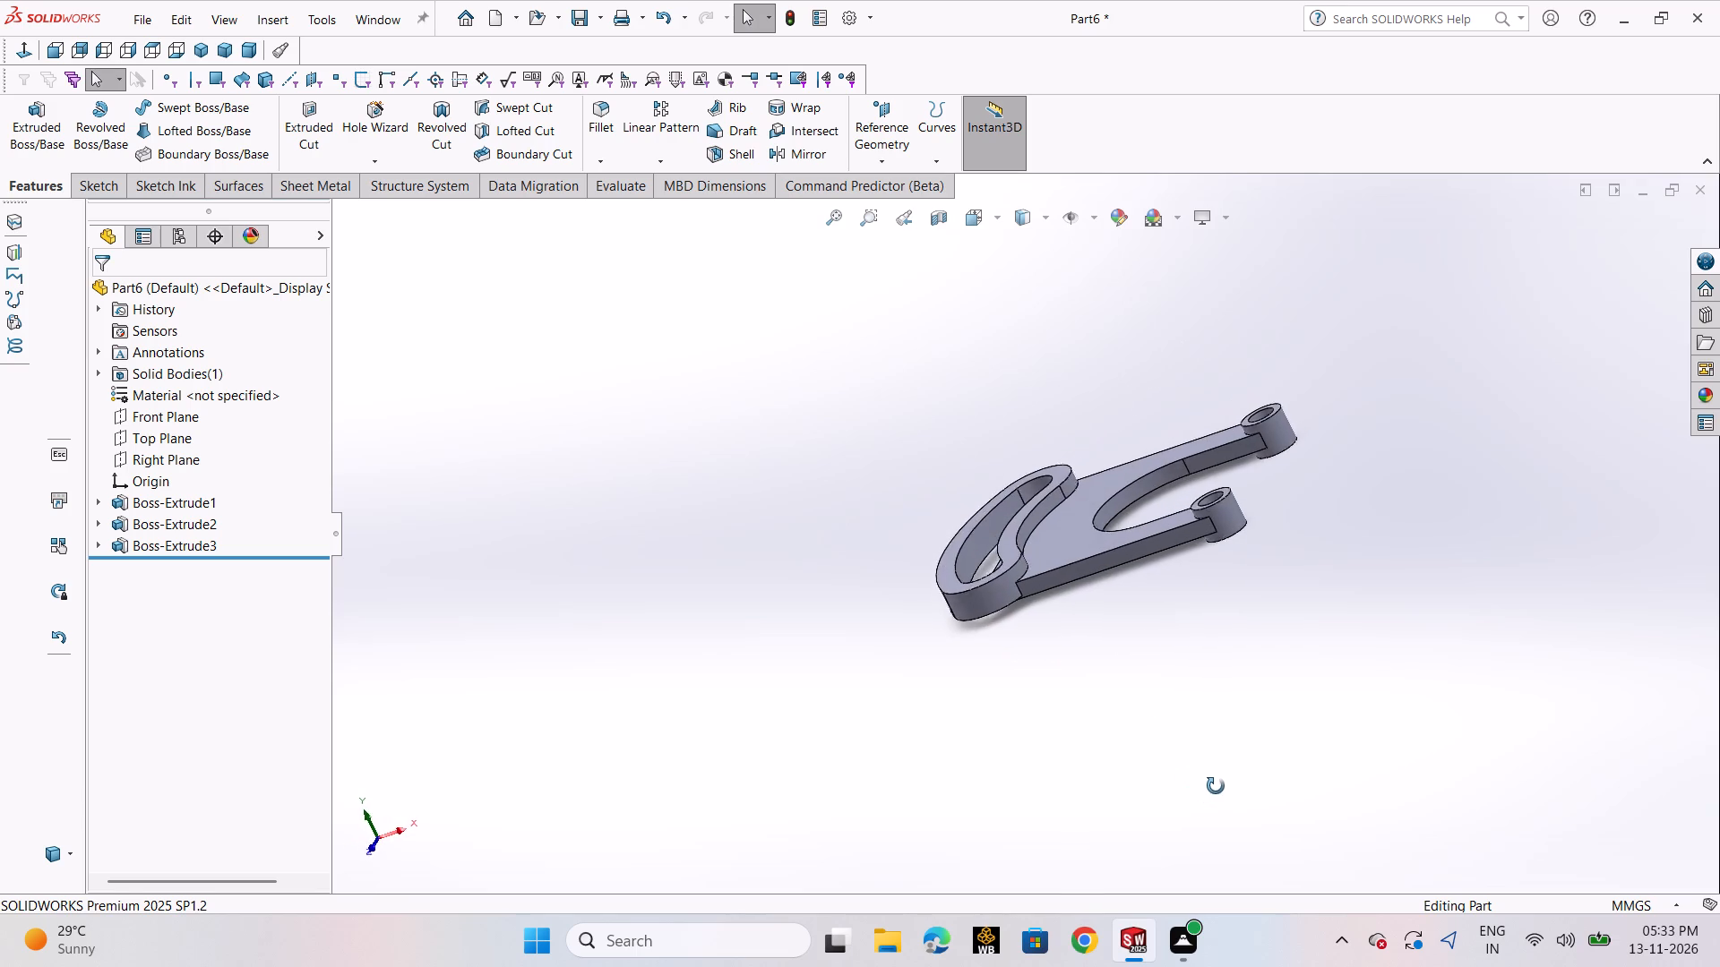
middle_click_drag(1216, 786, 1263, 766)
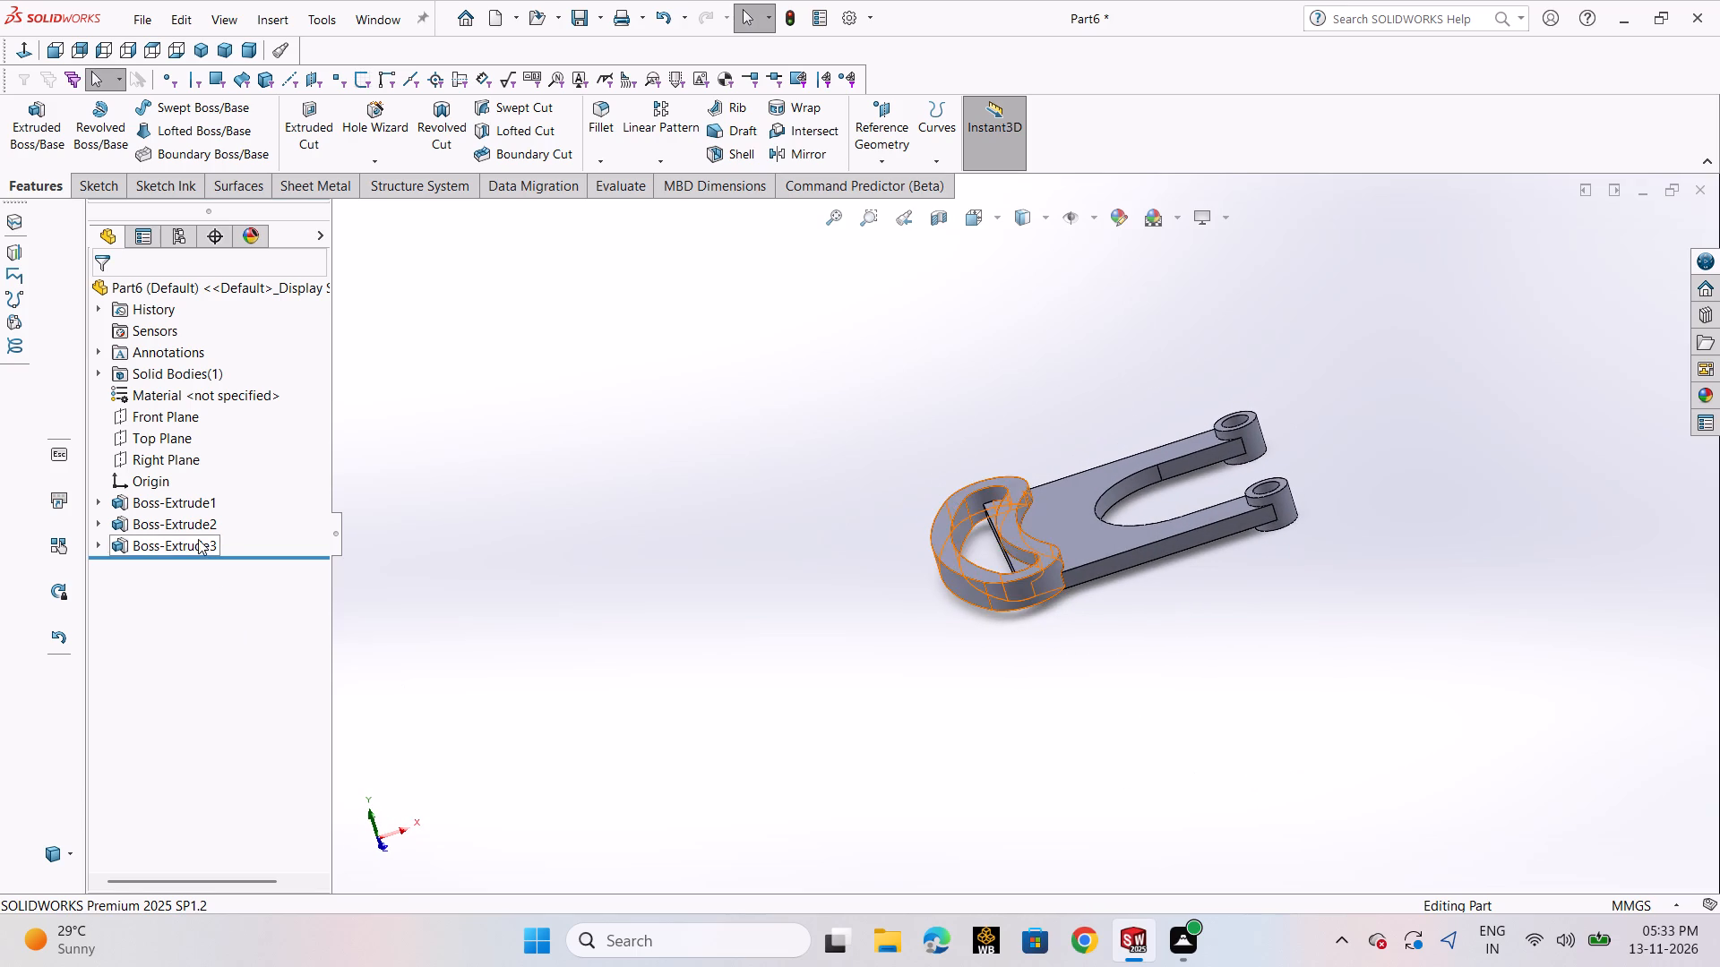
left_click(95, 545)
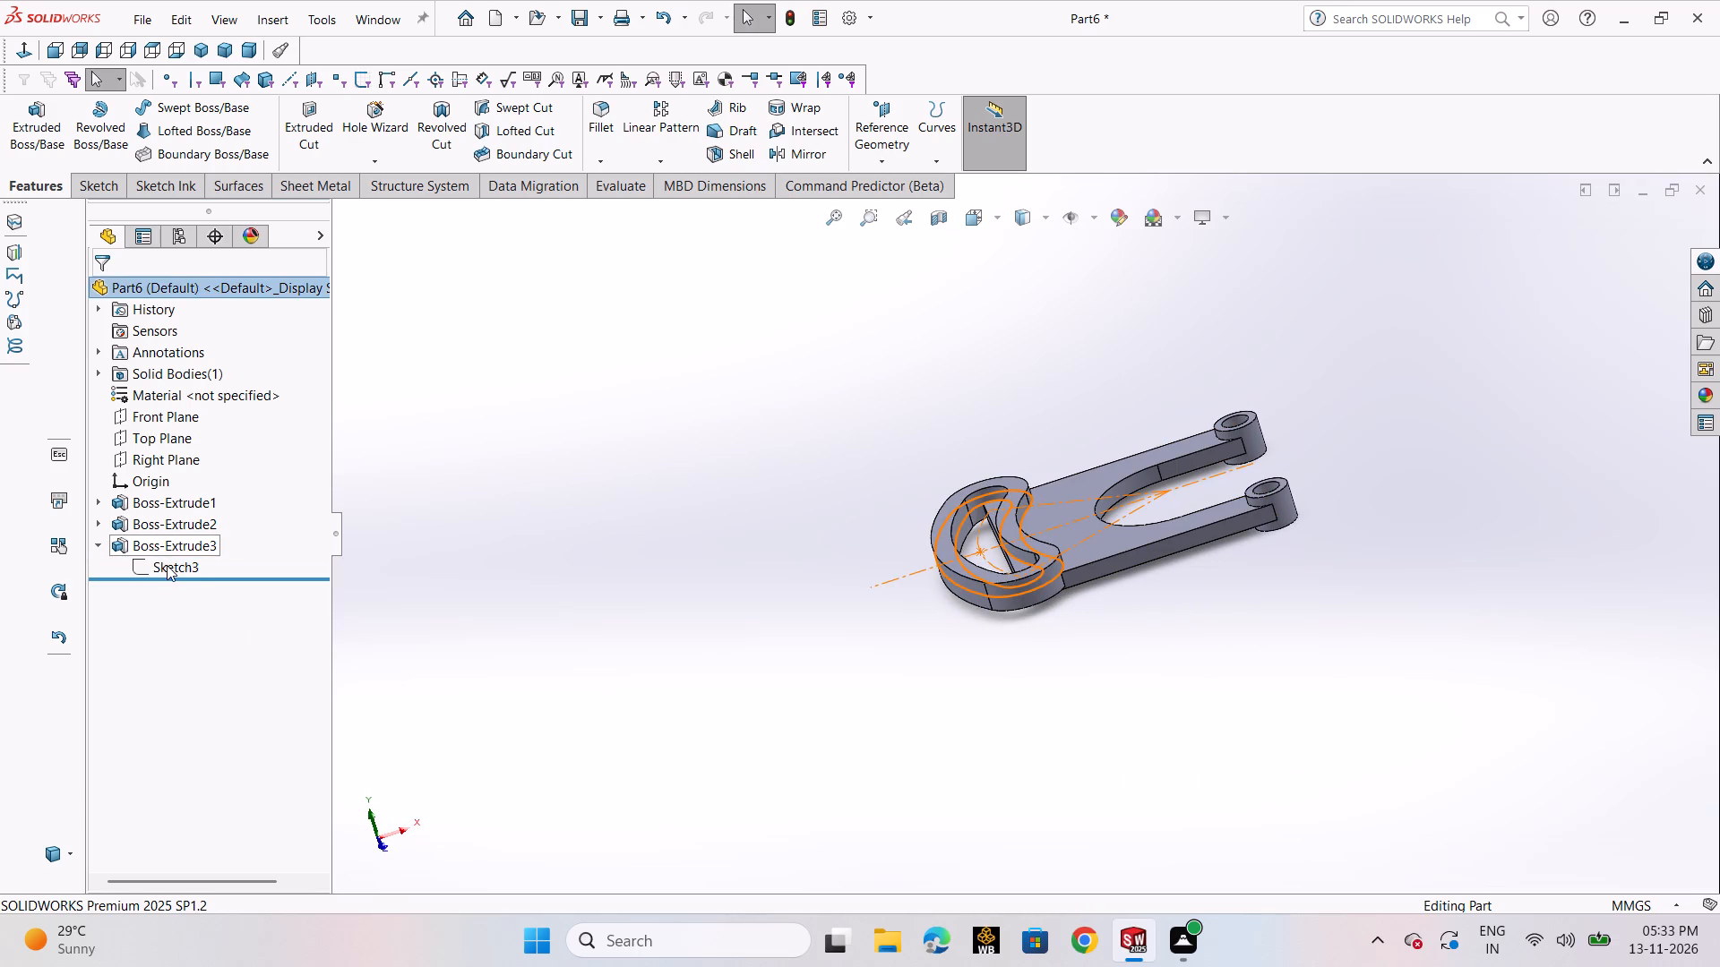
left_click(167, 565)
middle_click_drag(989, 715, 971, 690)
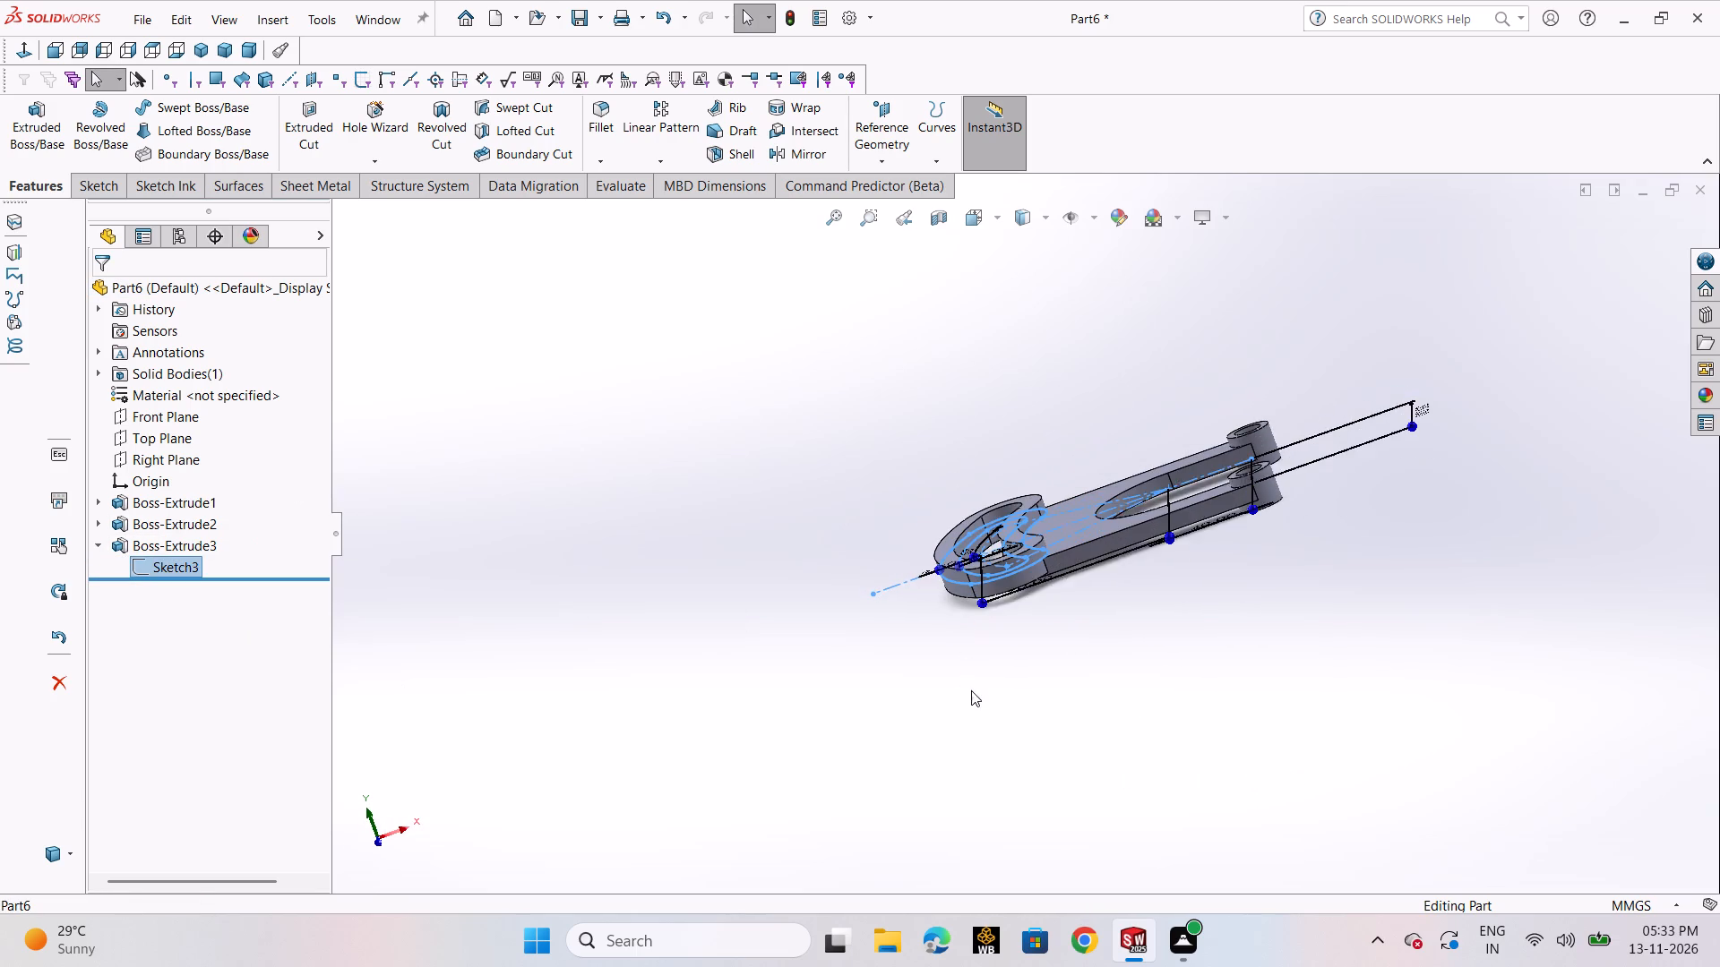
middle_click_drag(971, 690, 971, 685)
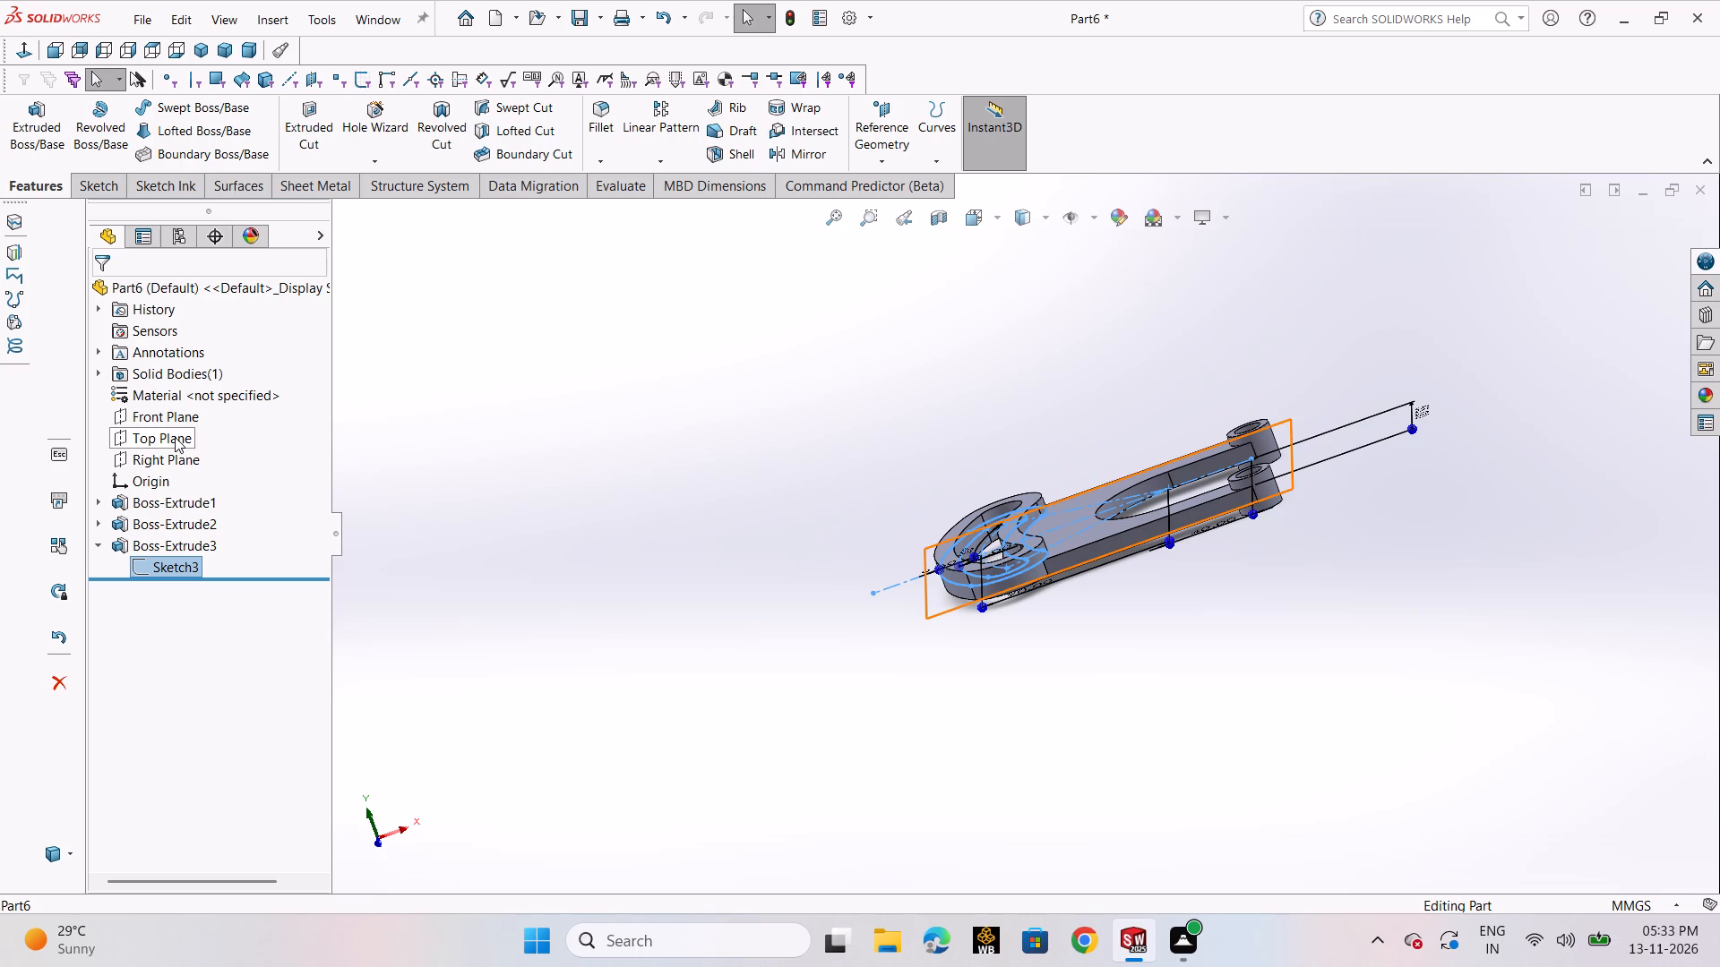
left_click(175, 437)
left_click(194, 414)
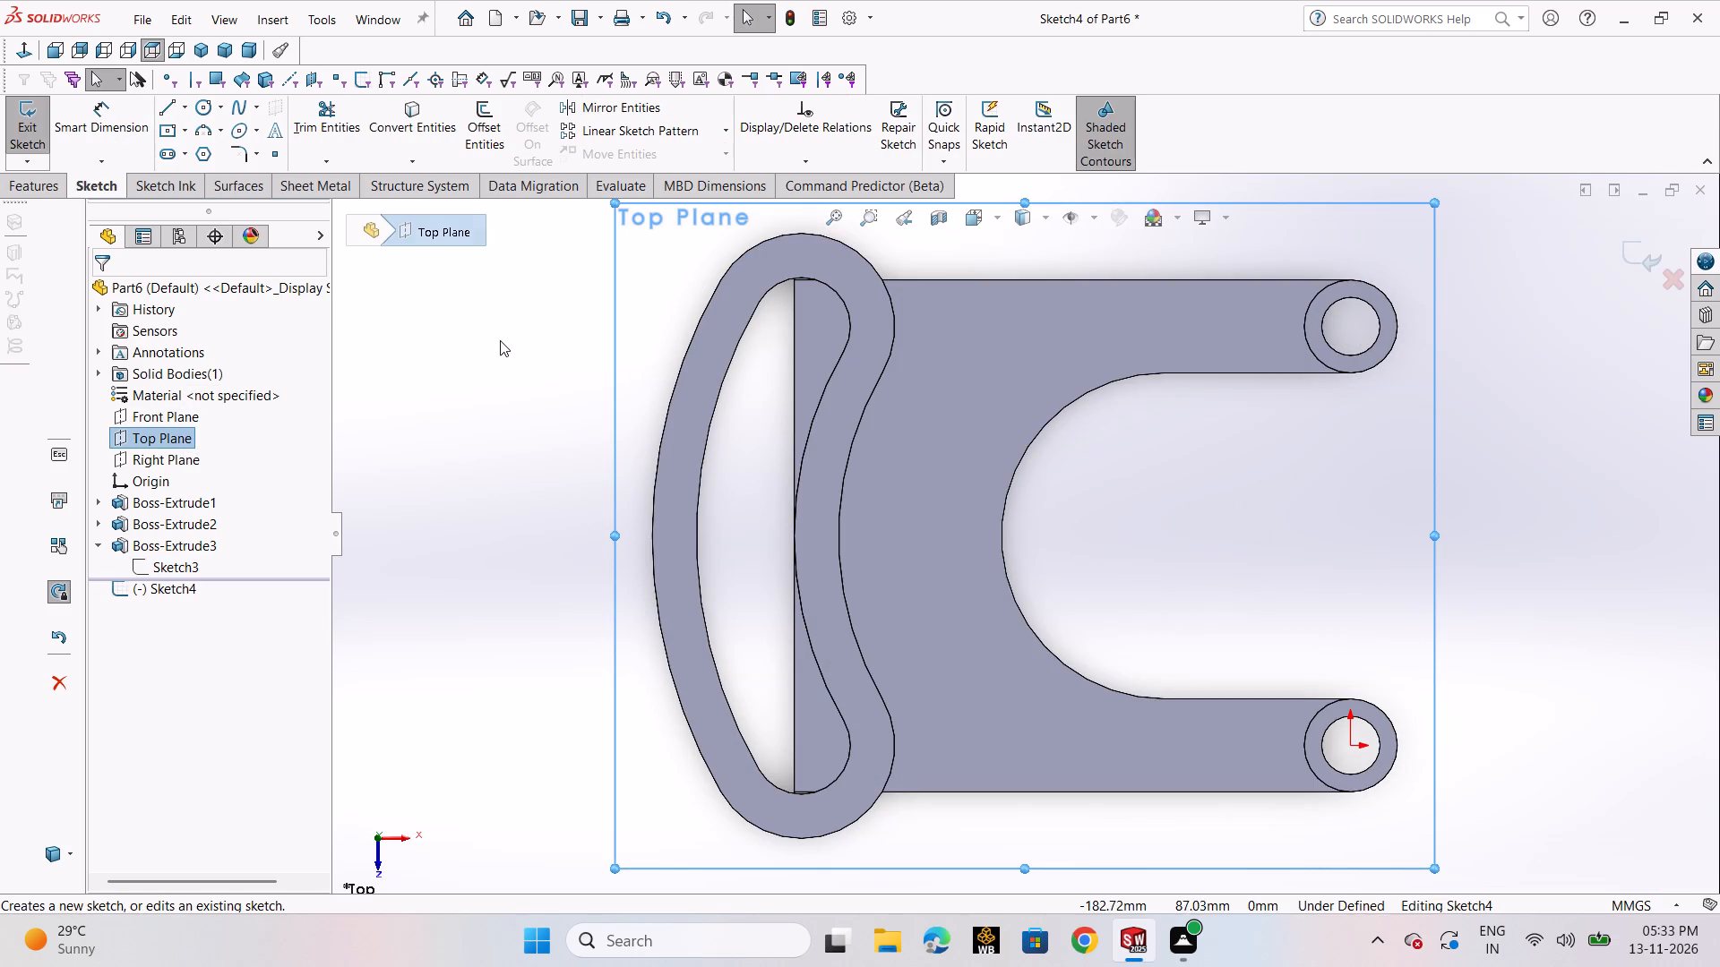
left_click(500, 340)
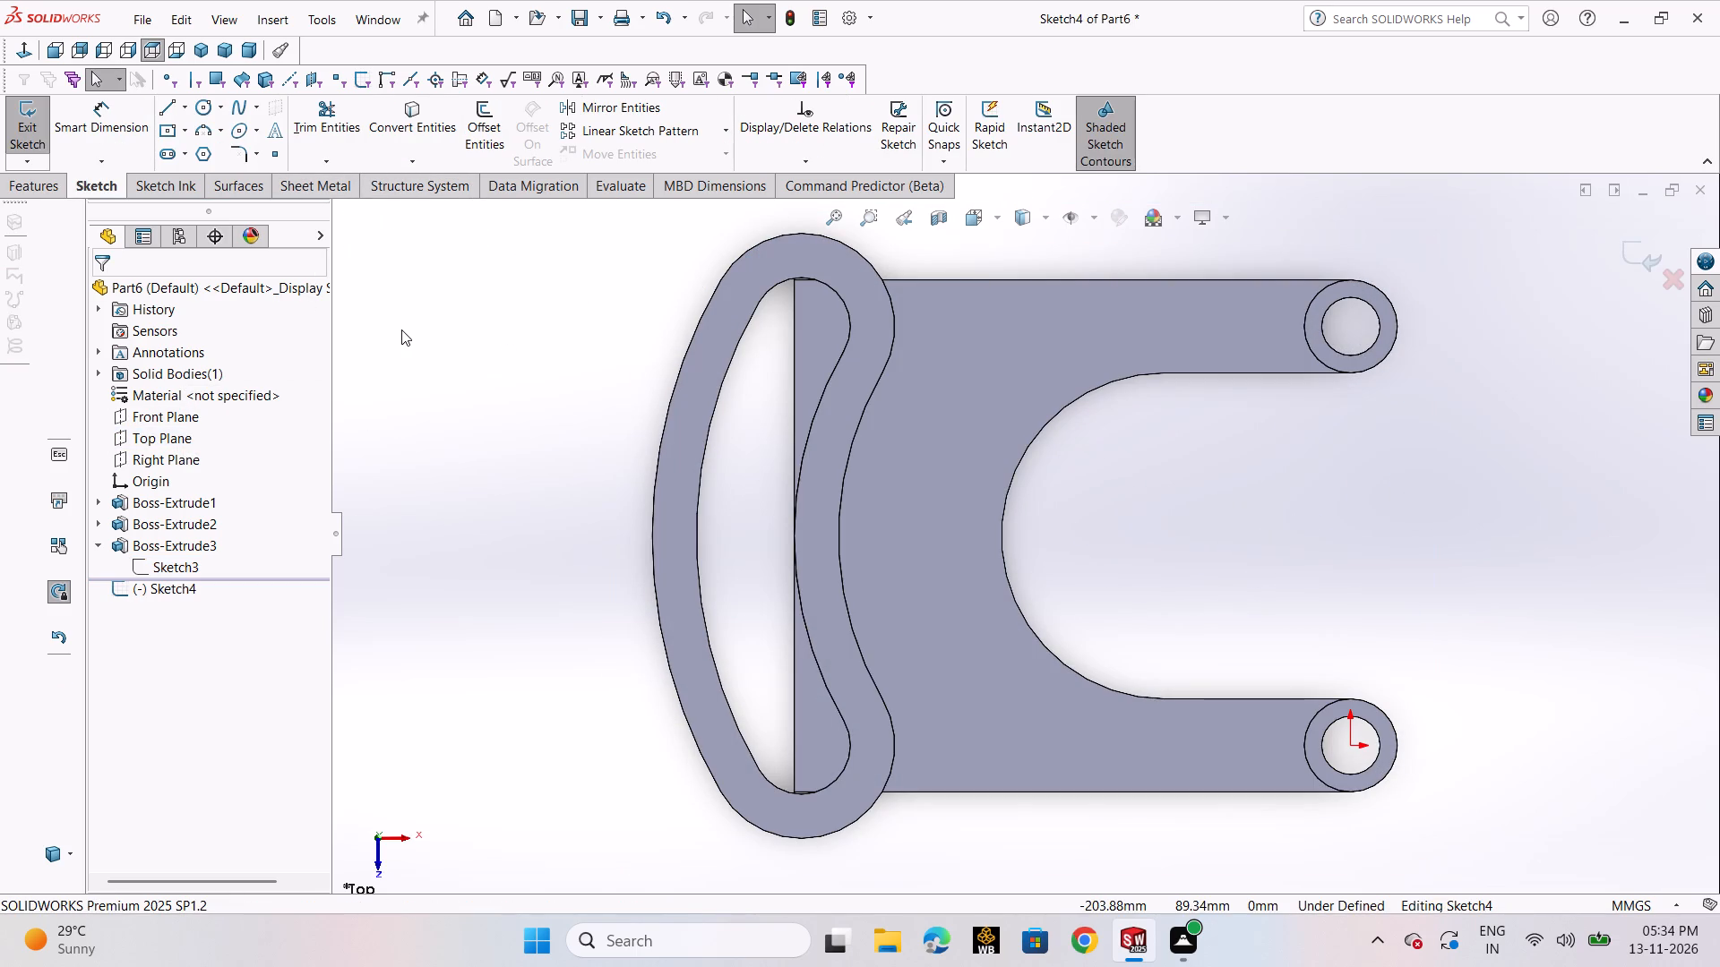
left_click(416, 137)
left_click(340, 215)
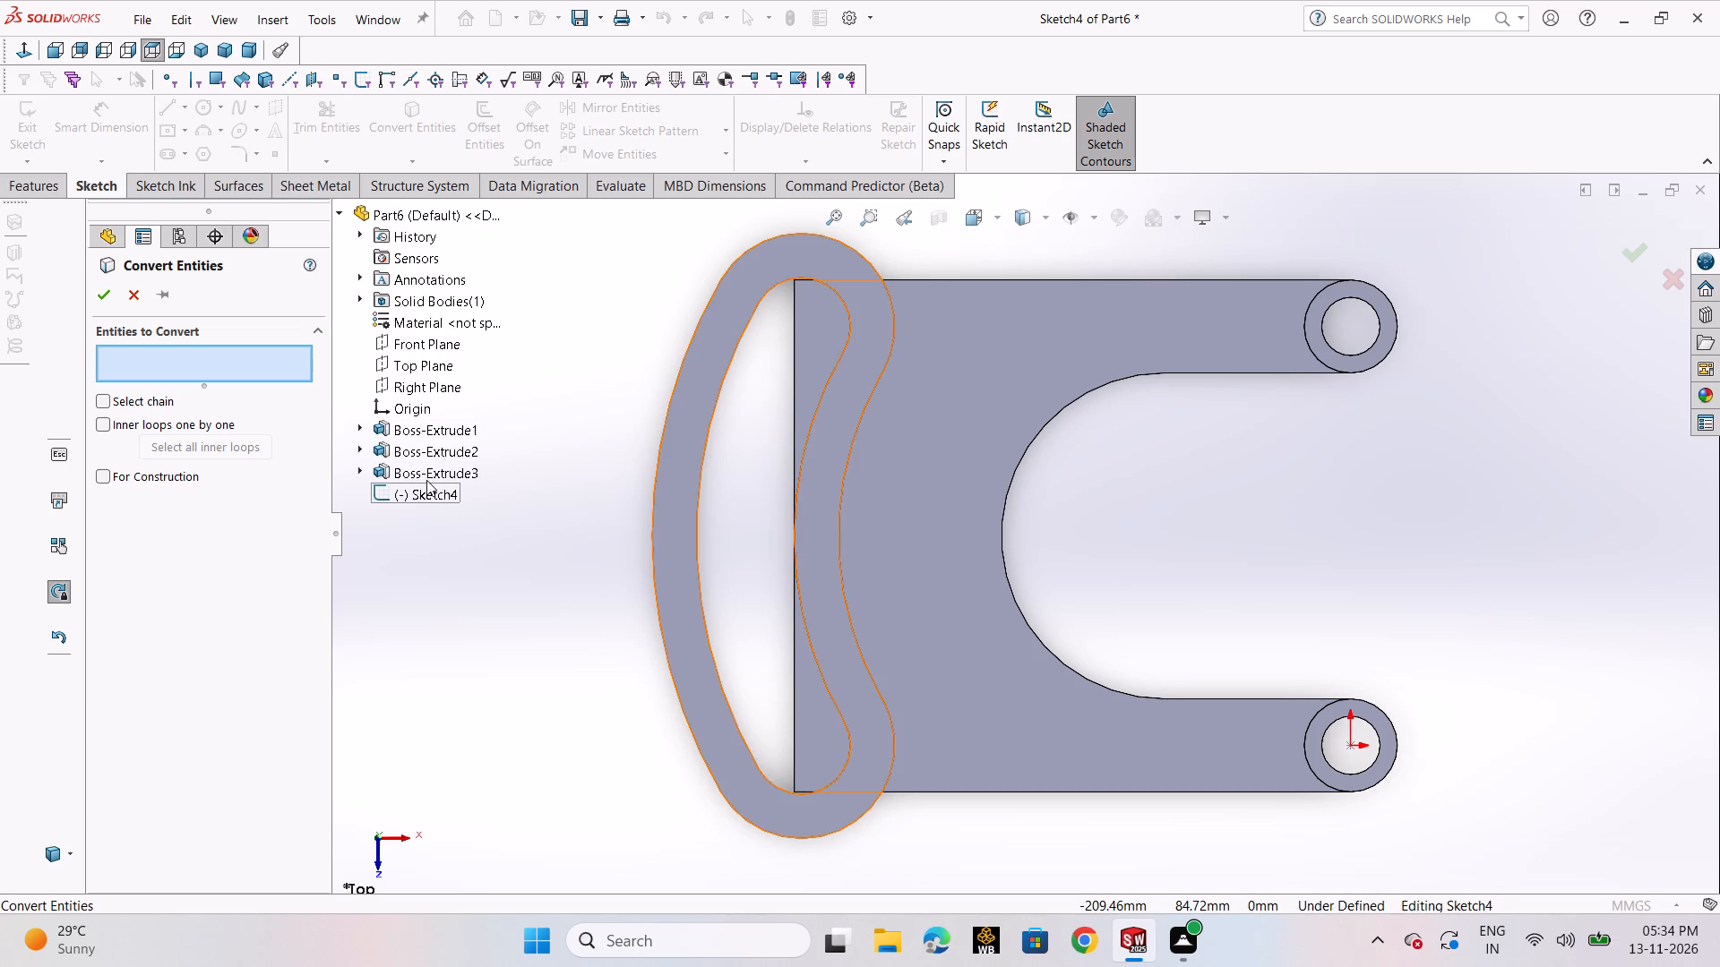
left_click(366, 466)
left_click(426, 494)
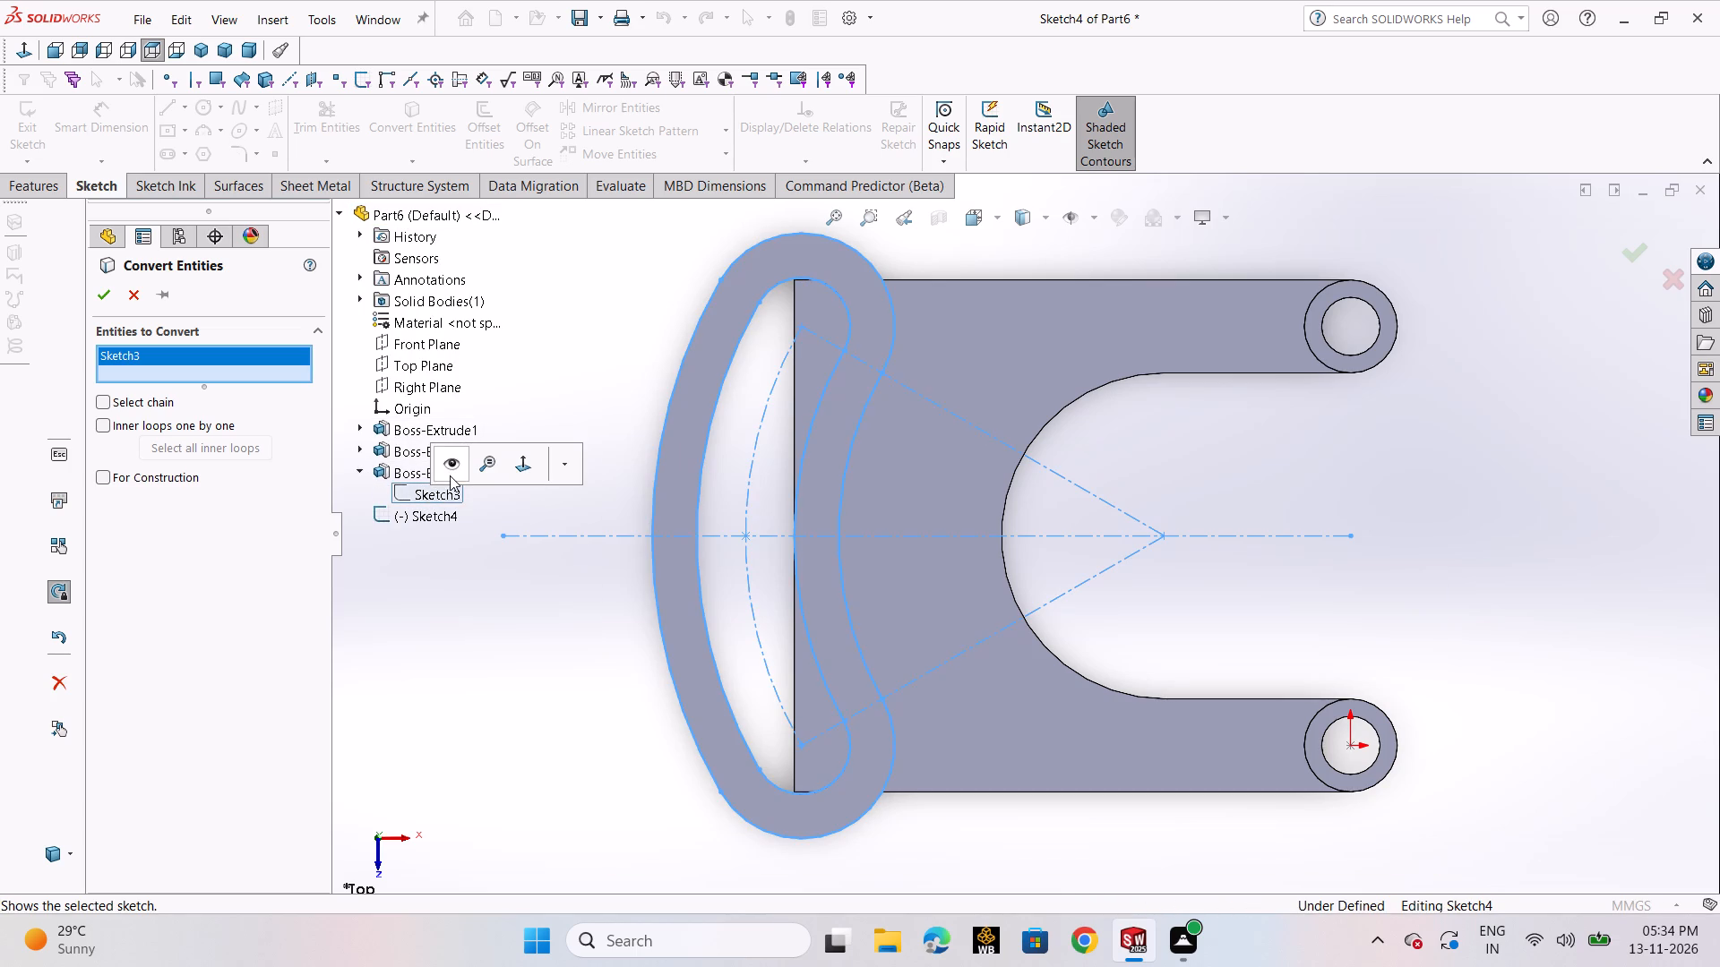
left_click(109, 298)
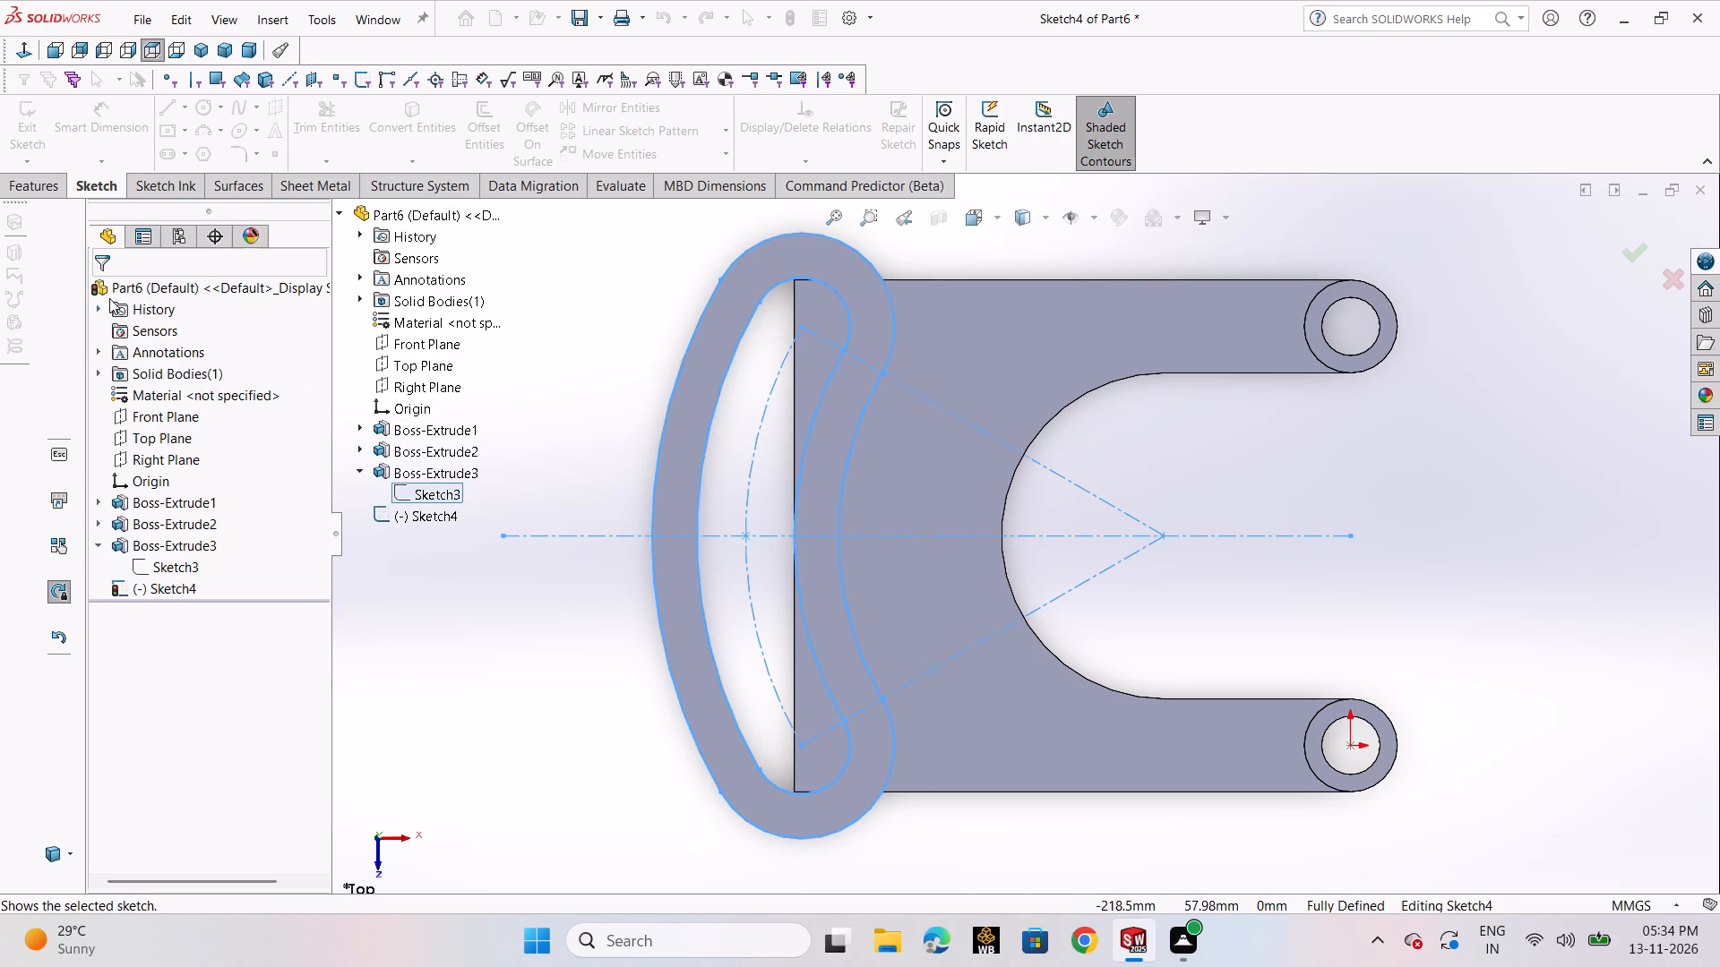
left_click(1624, 256)
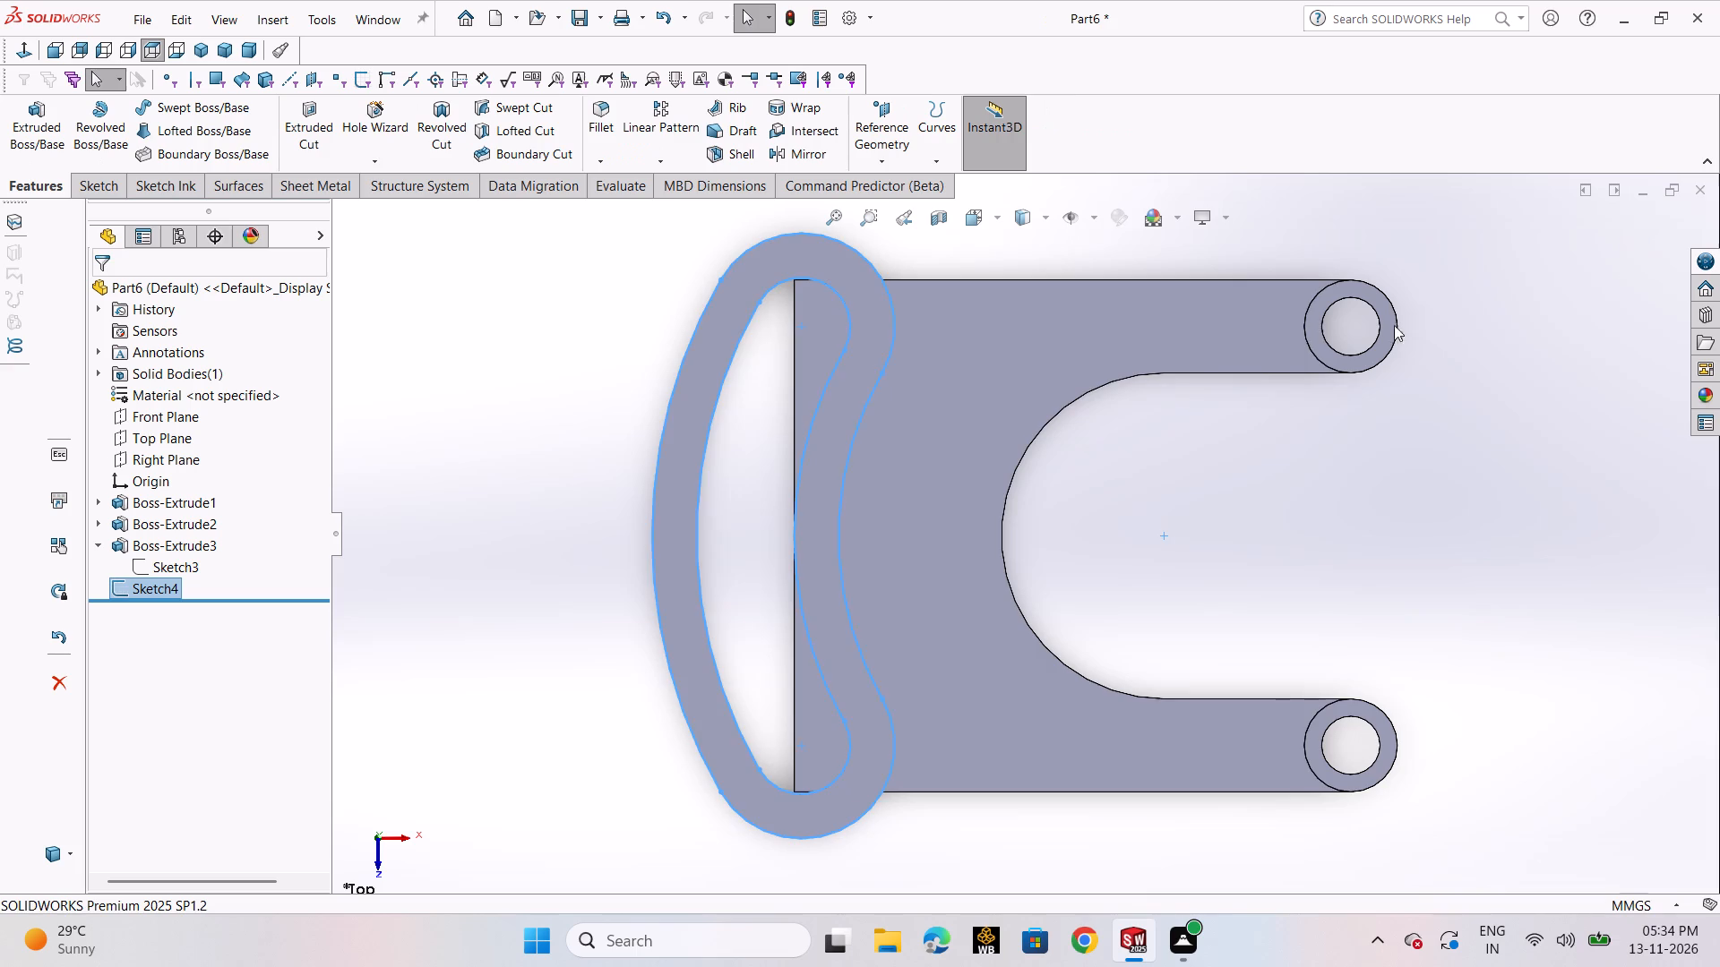
Delete the Boss-Extrude3 feature while keeping its sketch.
left_click(183, 538)
right_click(183, 538)
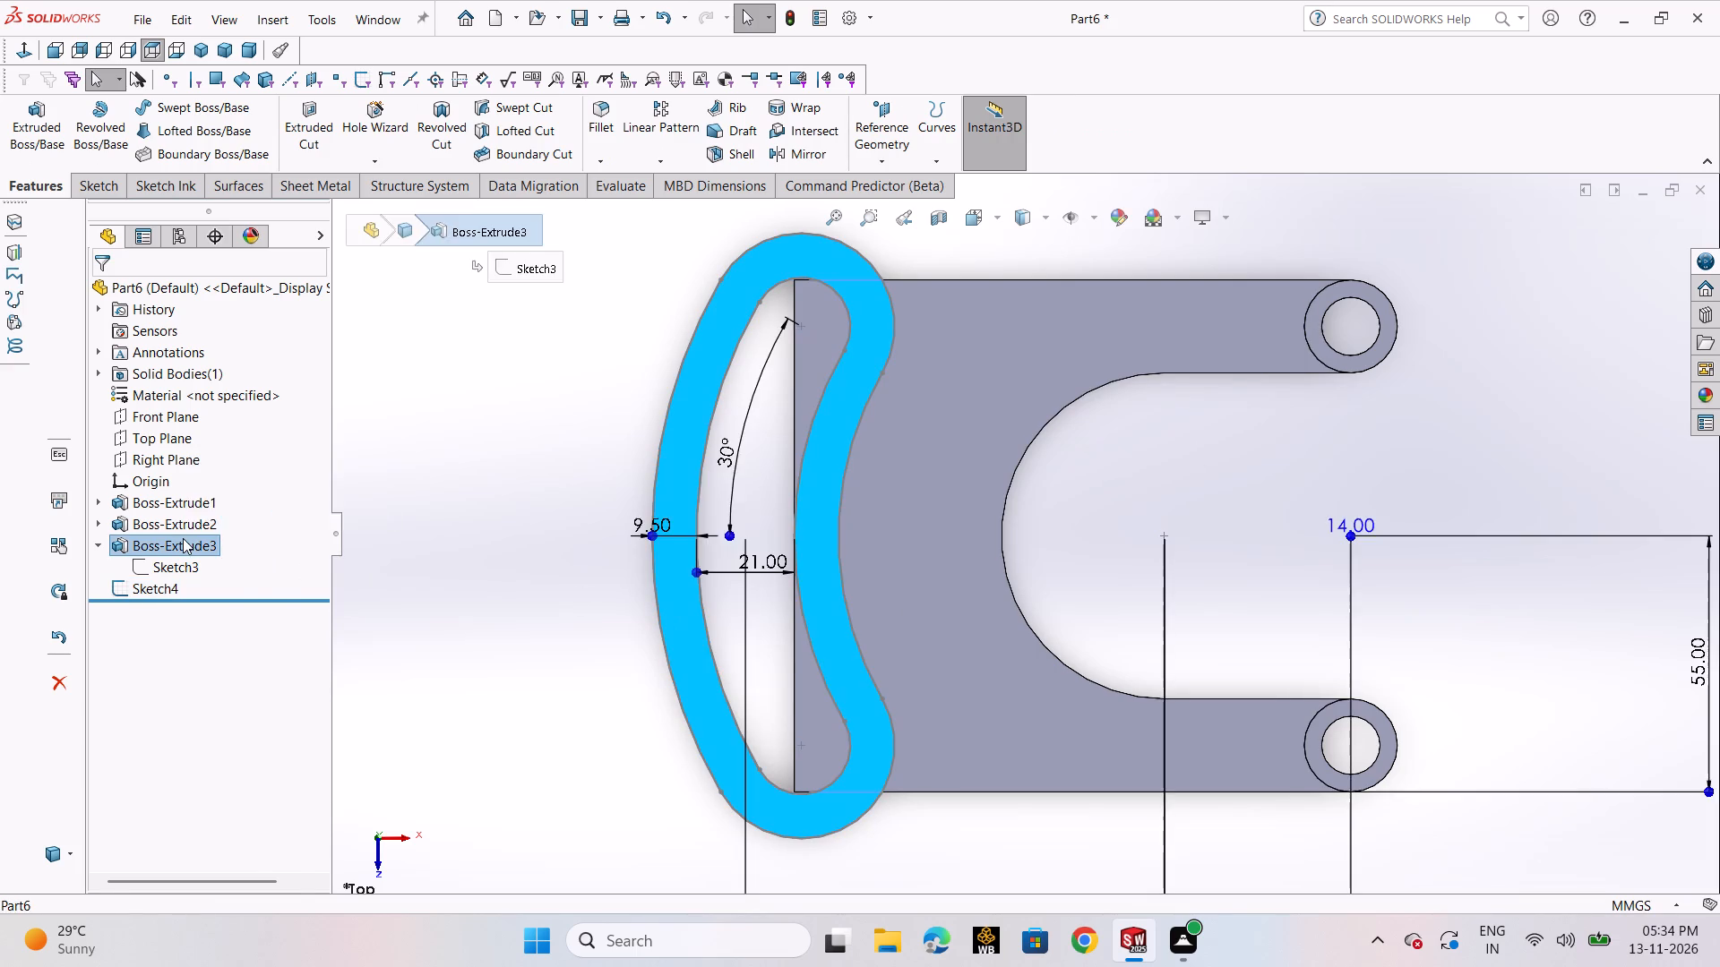
left_click(277, 648)
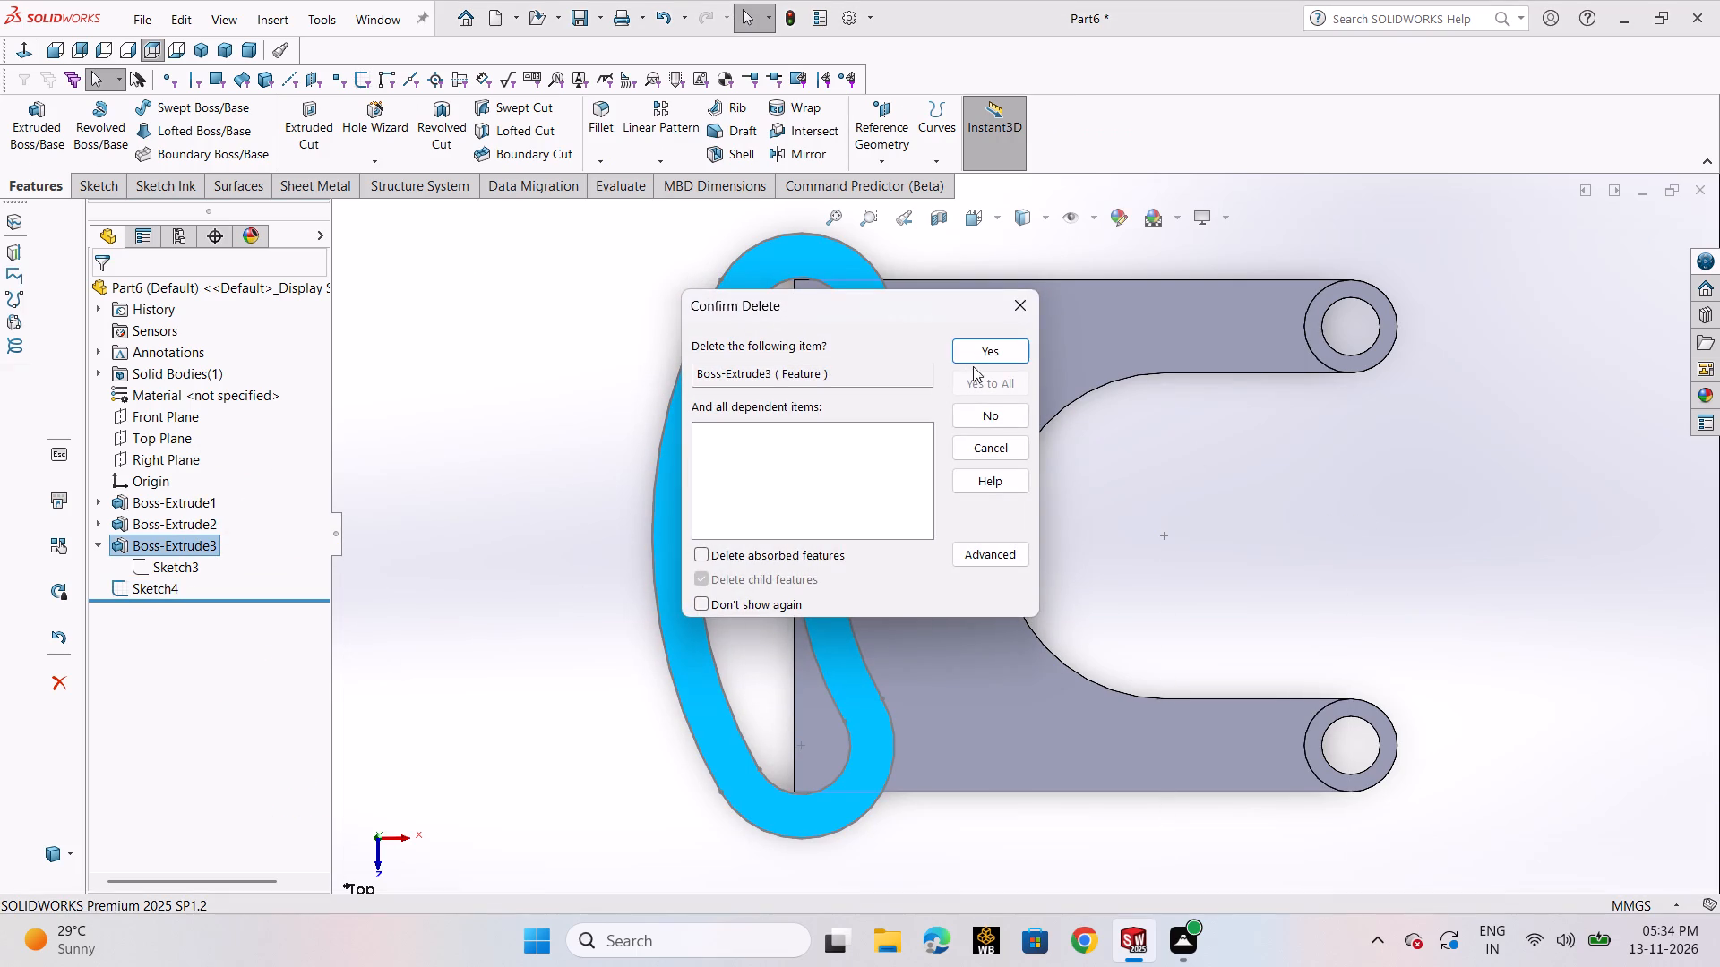
left_click(975, 355)
Extrude Sketch4's band between the arc slot and offset outlines 14 mm, Mid Plane, merged with the plate.
scroll(1228, 500, "up", 2)
middle_click_drag(1278, 542, 1310, 378)
left_click(39, 130)
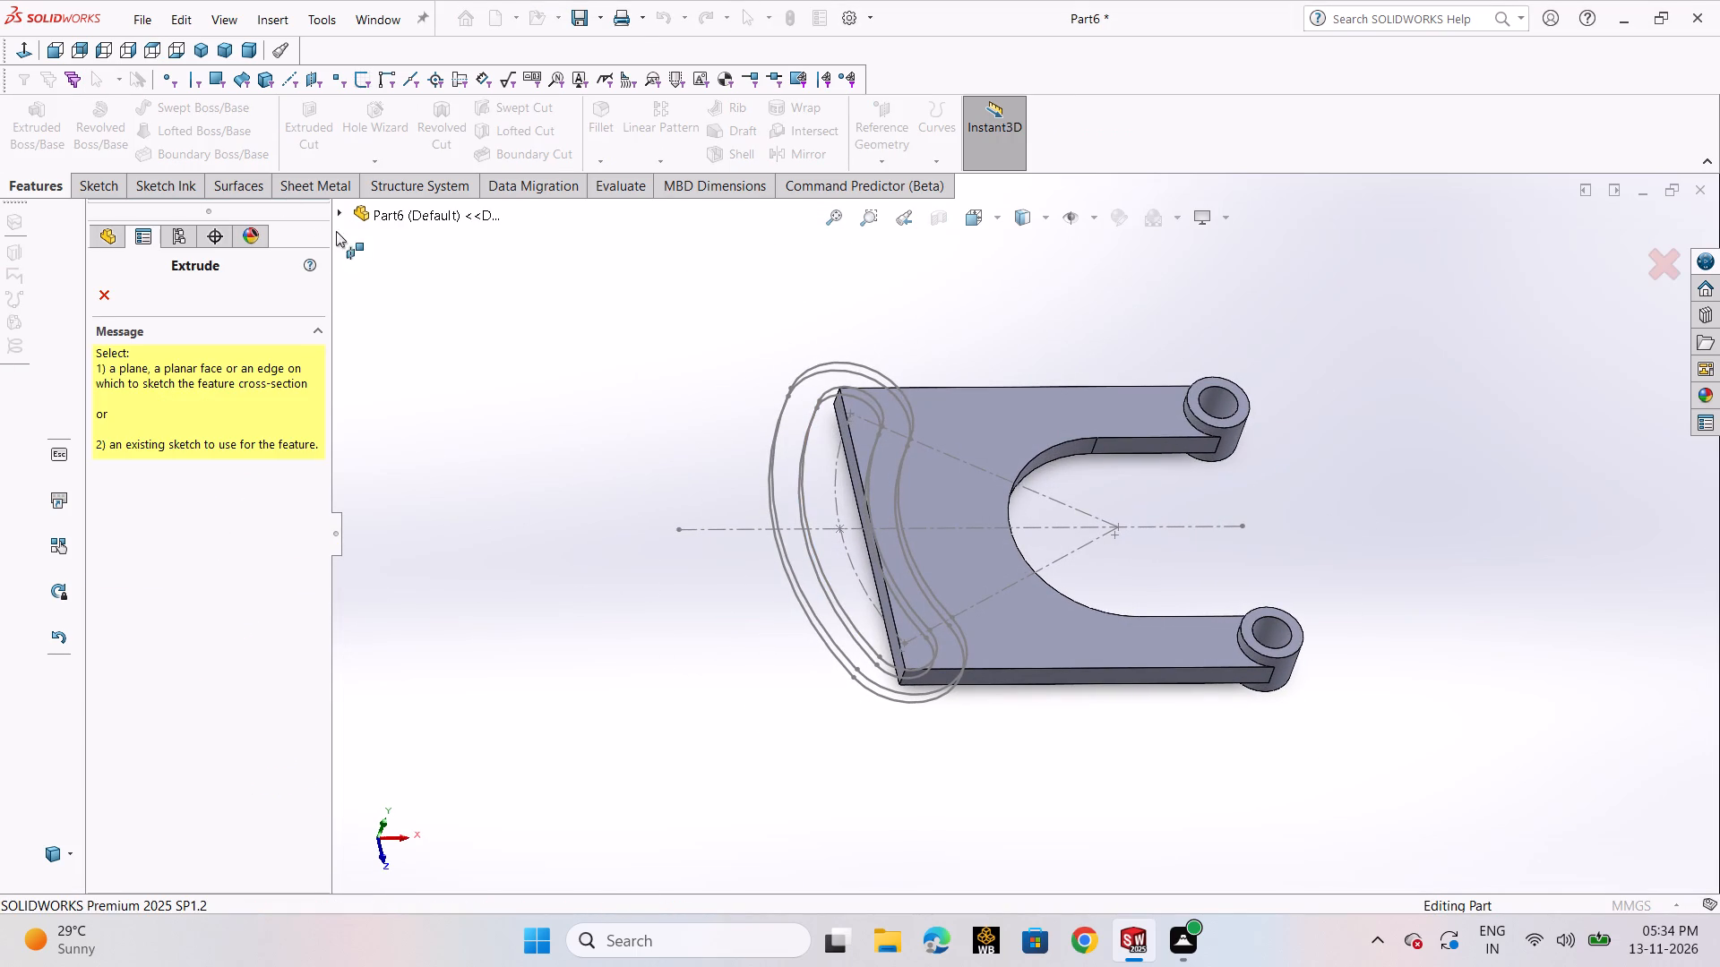
left_click(337, 215)
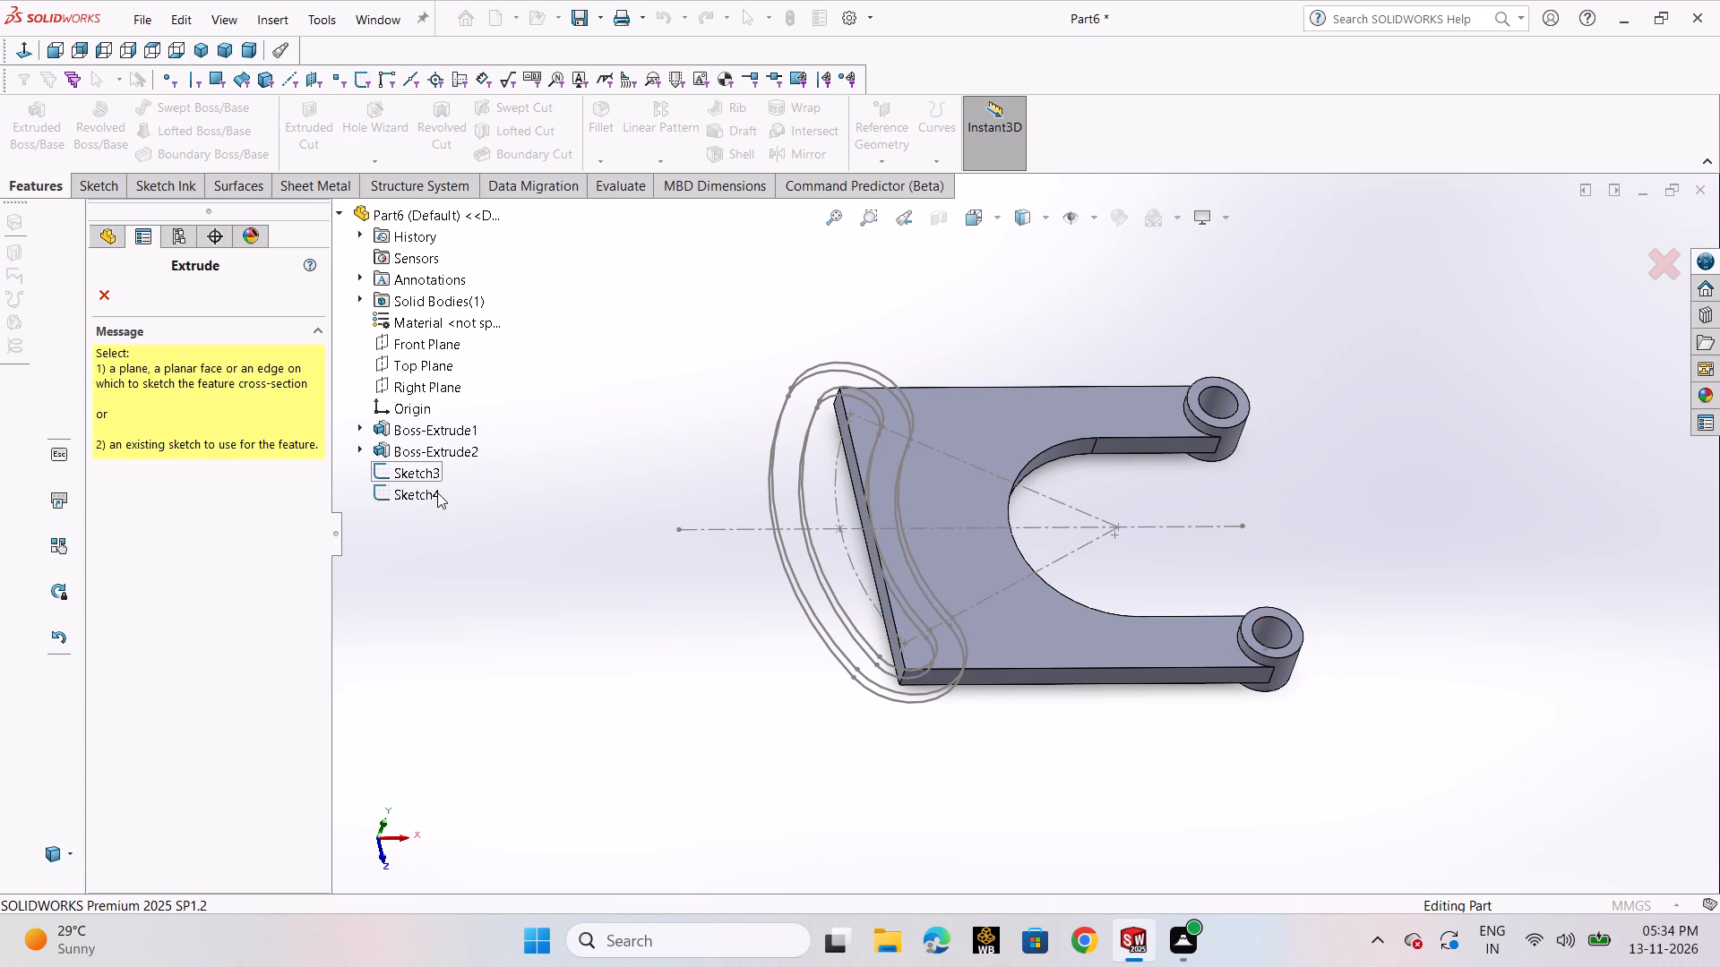
left_click(437, 492)
middle_click_drag(633, 568, 631, 432)
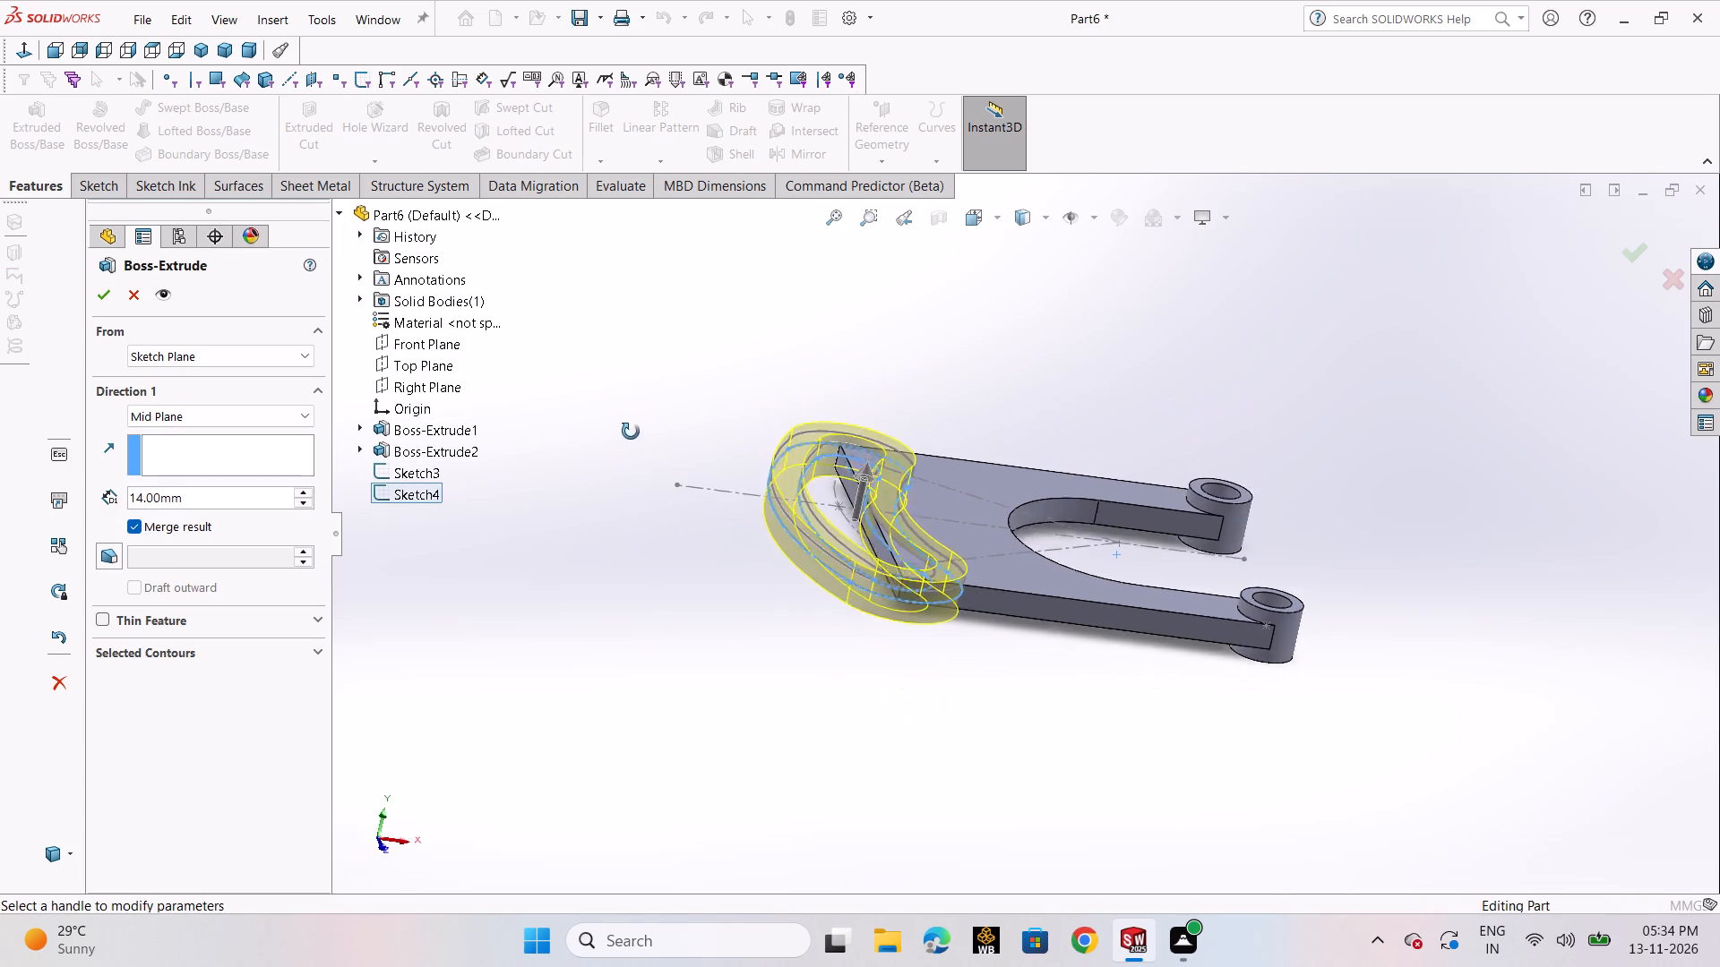
middle_click_drag(631, 432, 632, 378)
left_click(107, 297)
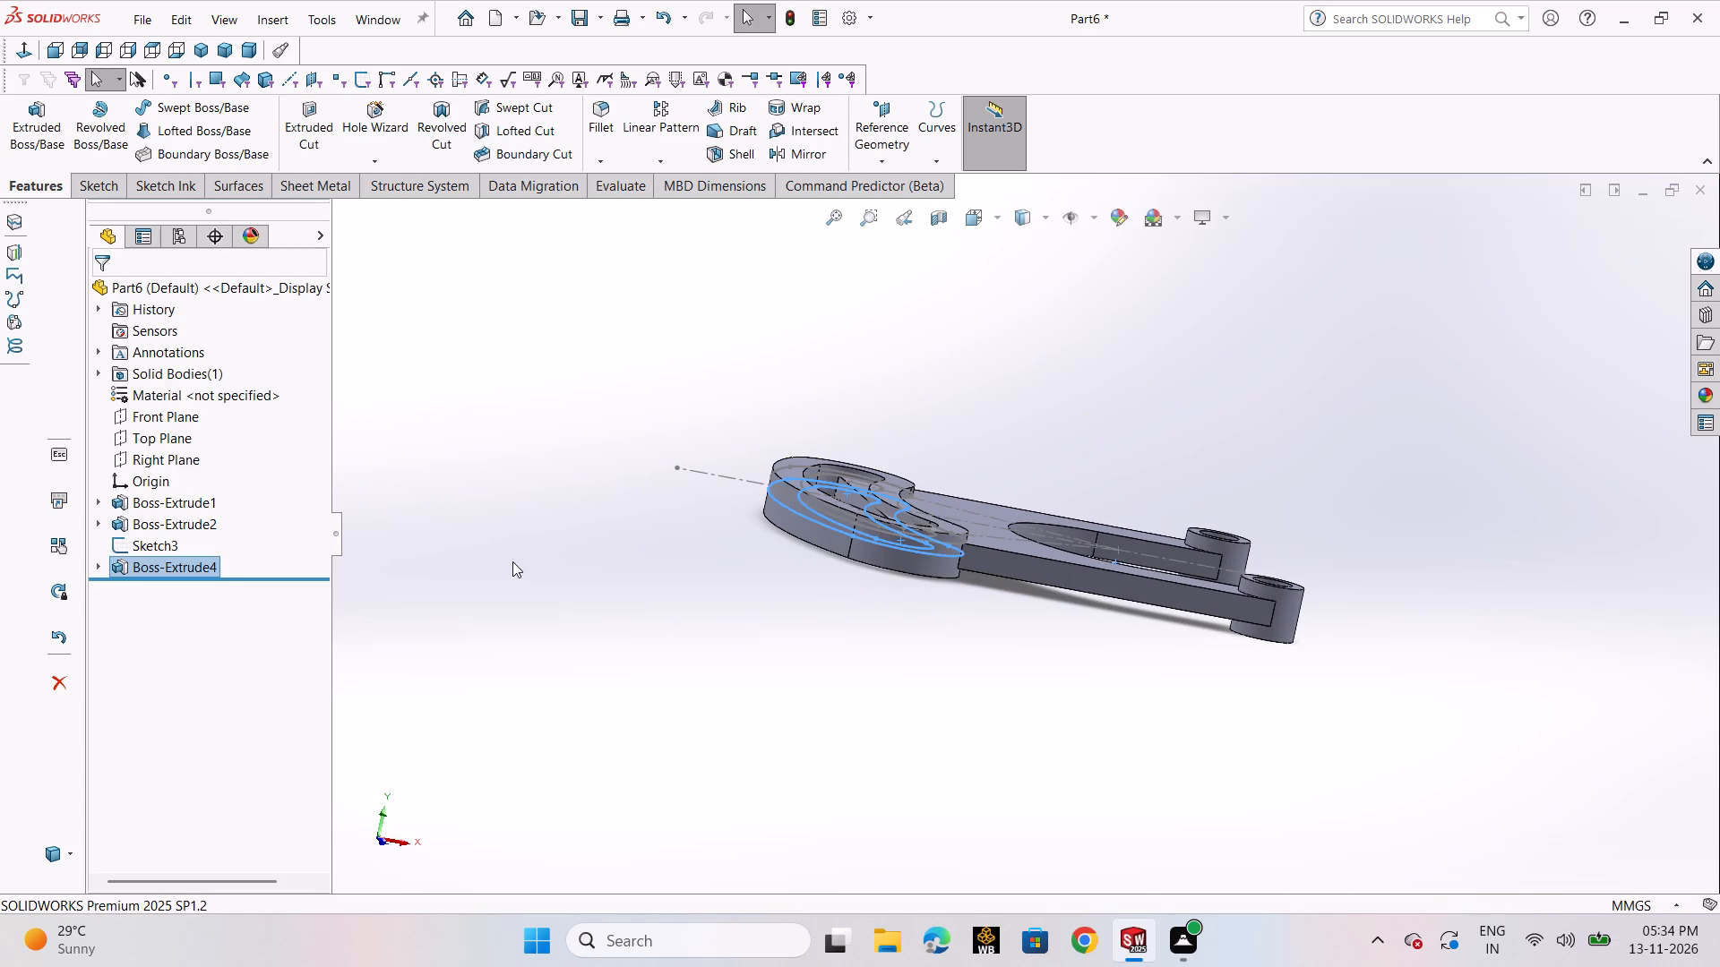
Hide all sketch and reference items in the model view.
left_click(545, 572)
left_click(1064, 219)
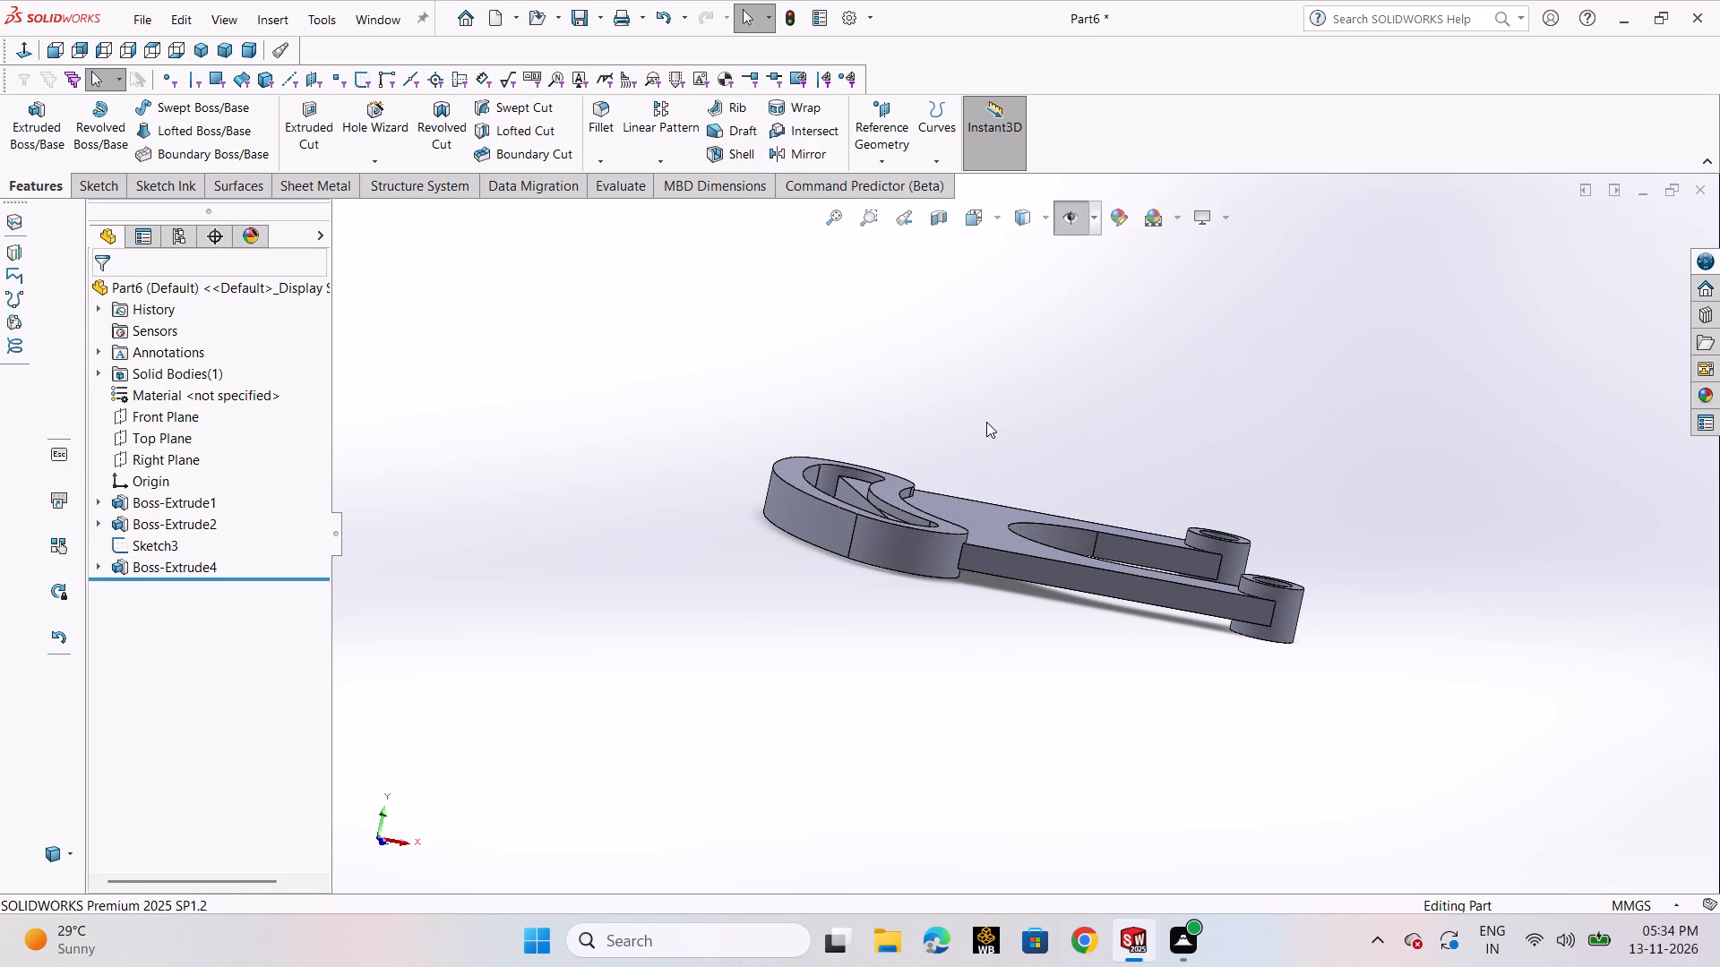
Open the plate's Sketch2 for editing and move the 79.50 dimension clear below the profile.
scroll(993, 425, "up", 1)
middle_click_drag(1001, 413, 959, 613)
left_click(960, 600)
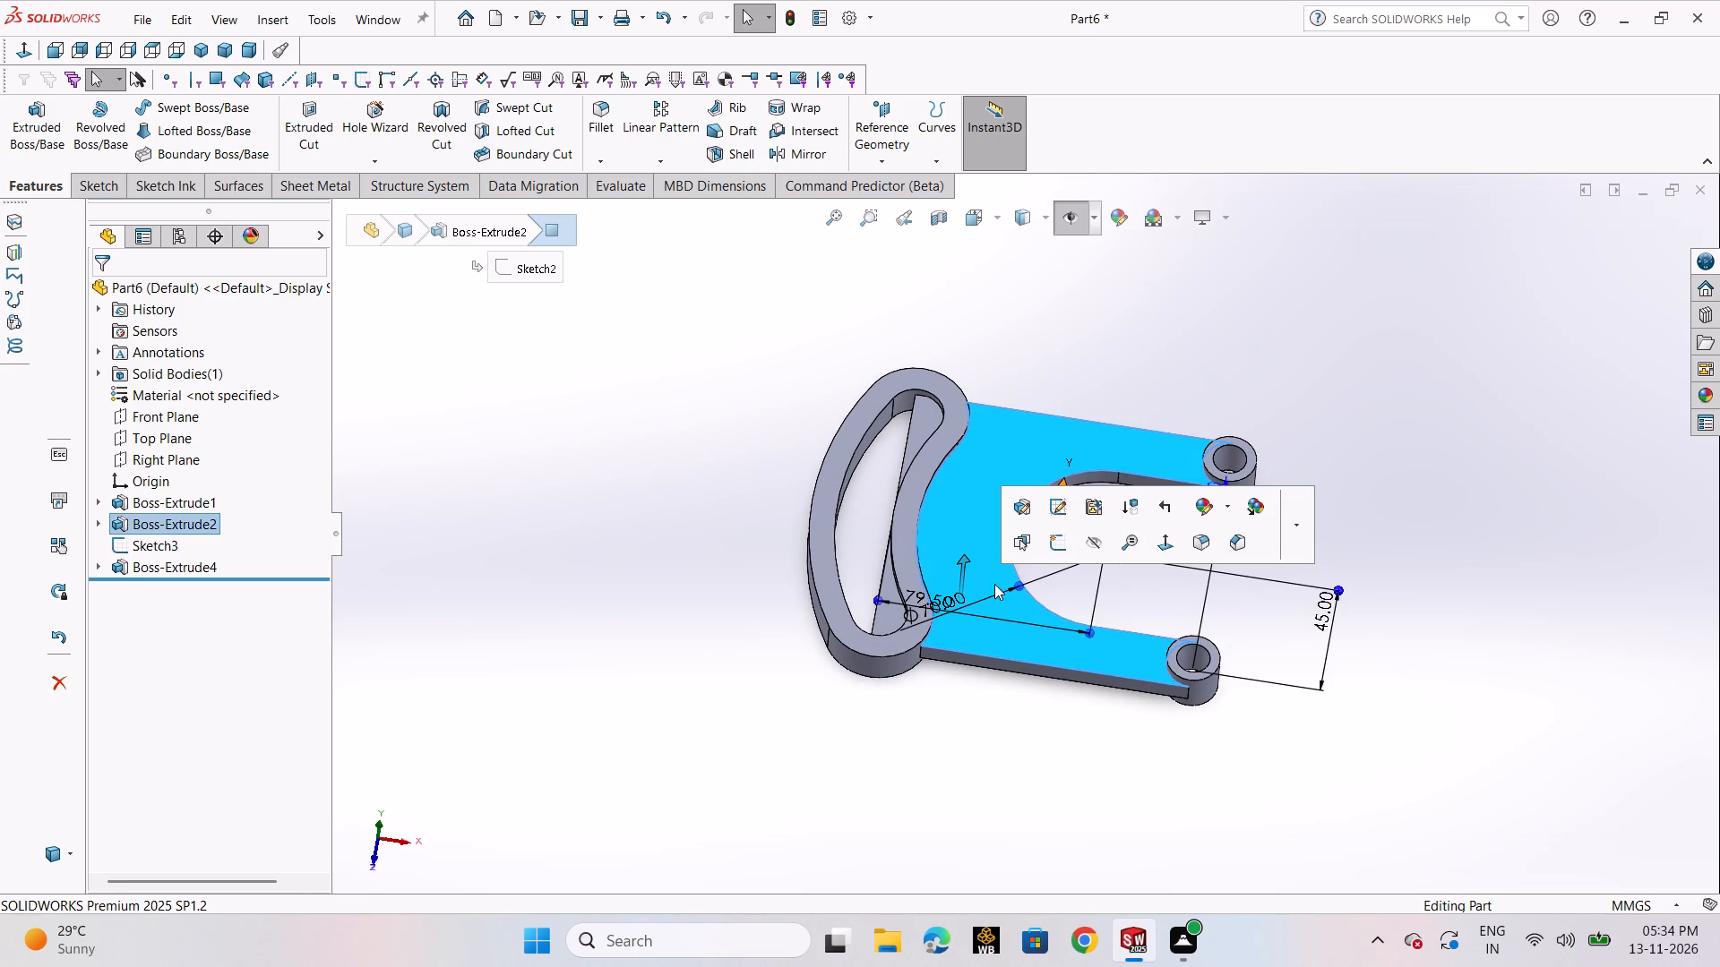
left_click(1060, 518)
scroll(1062, 518, "up", 2)
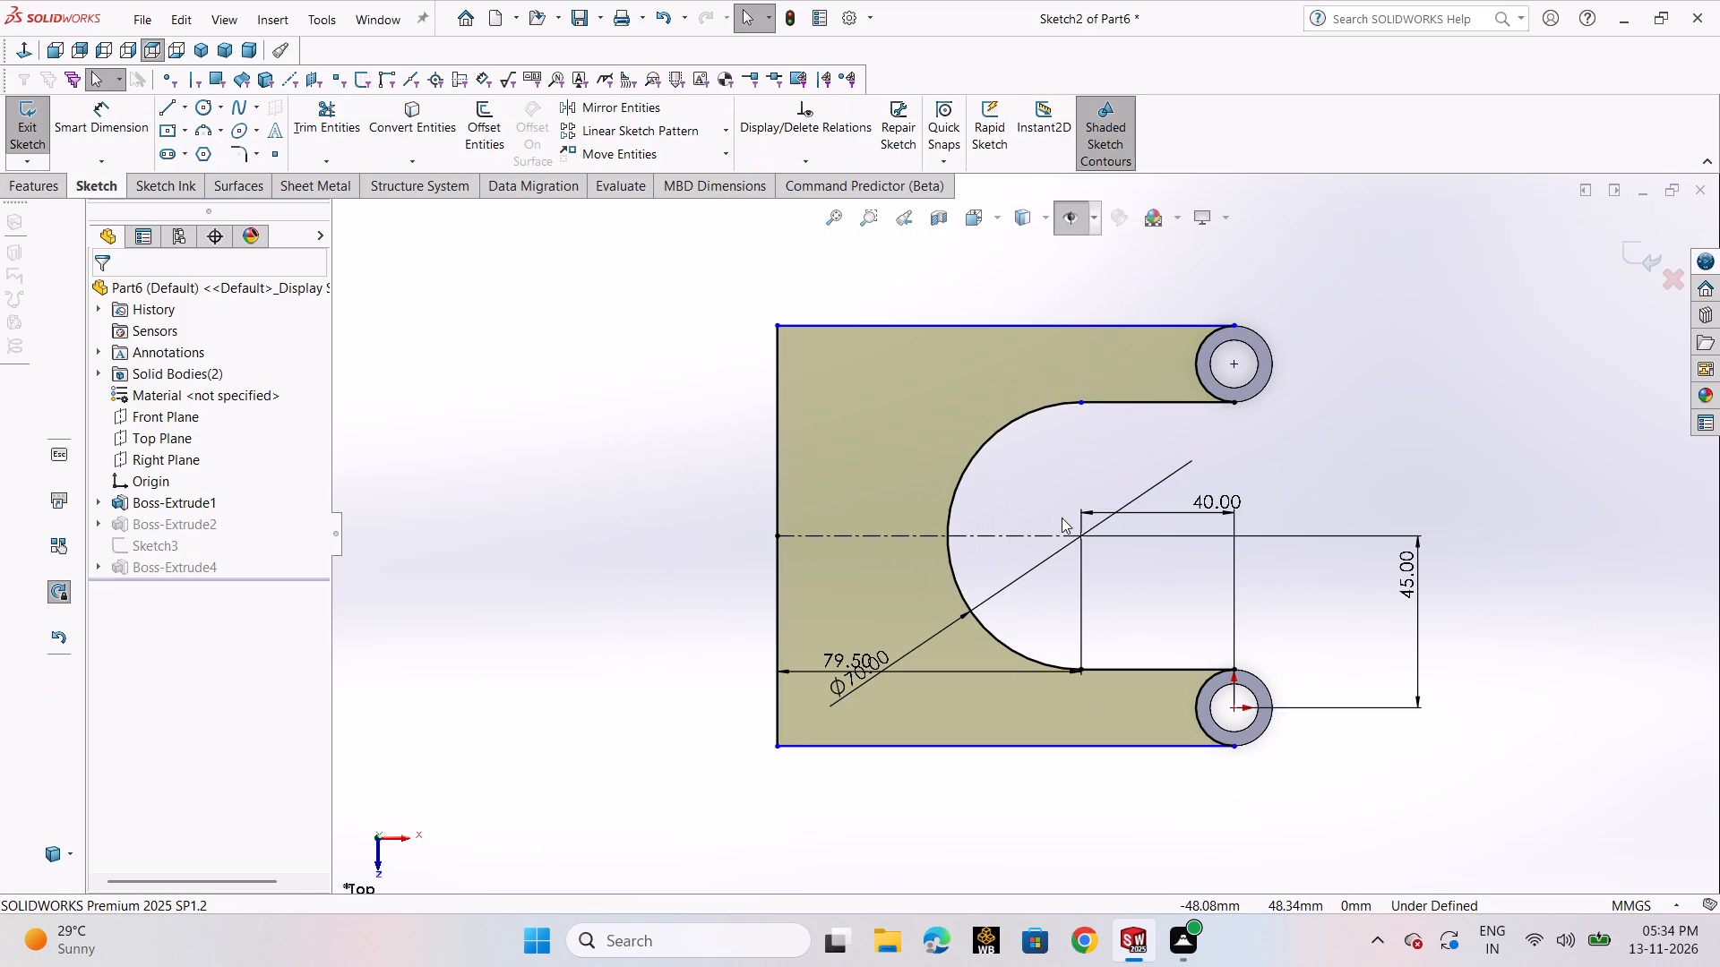
left_click_drag(870, 657, 900, 808)
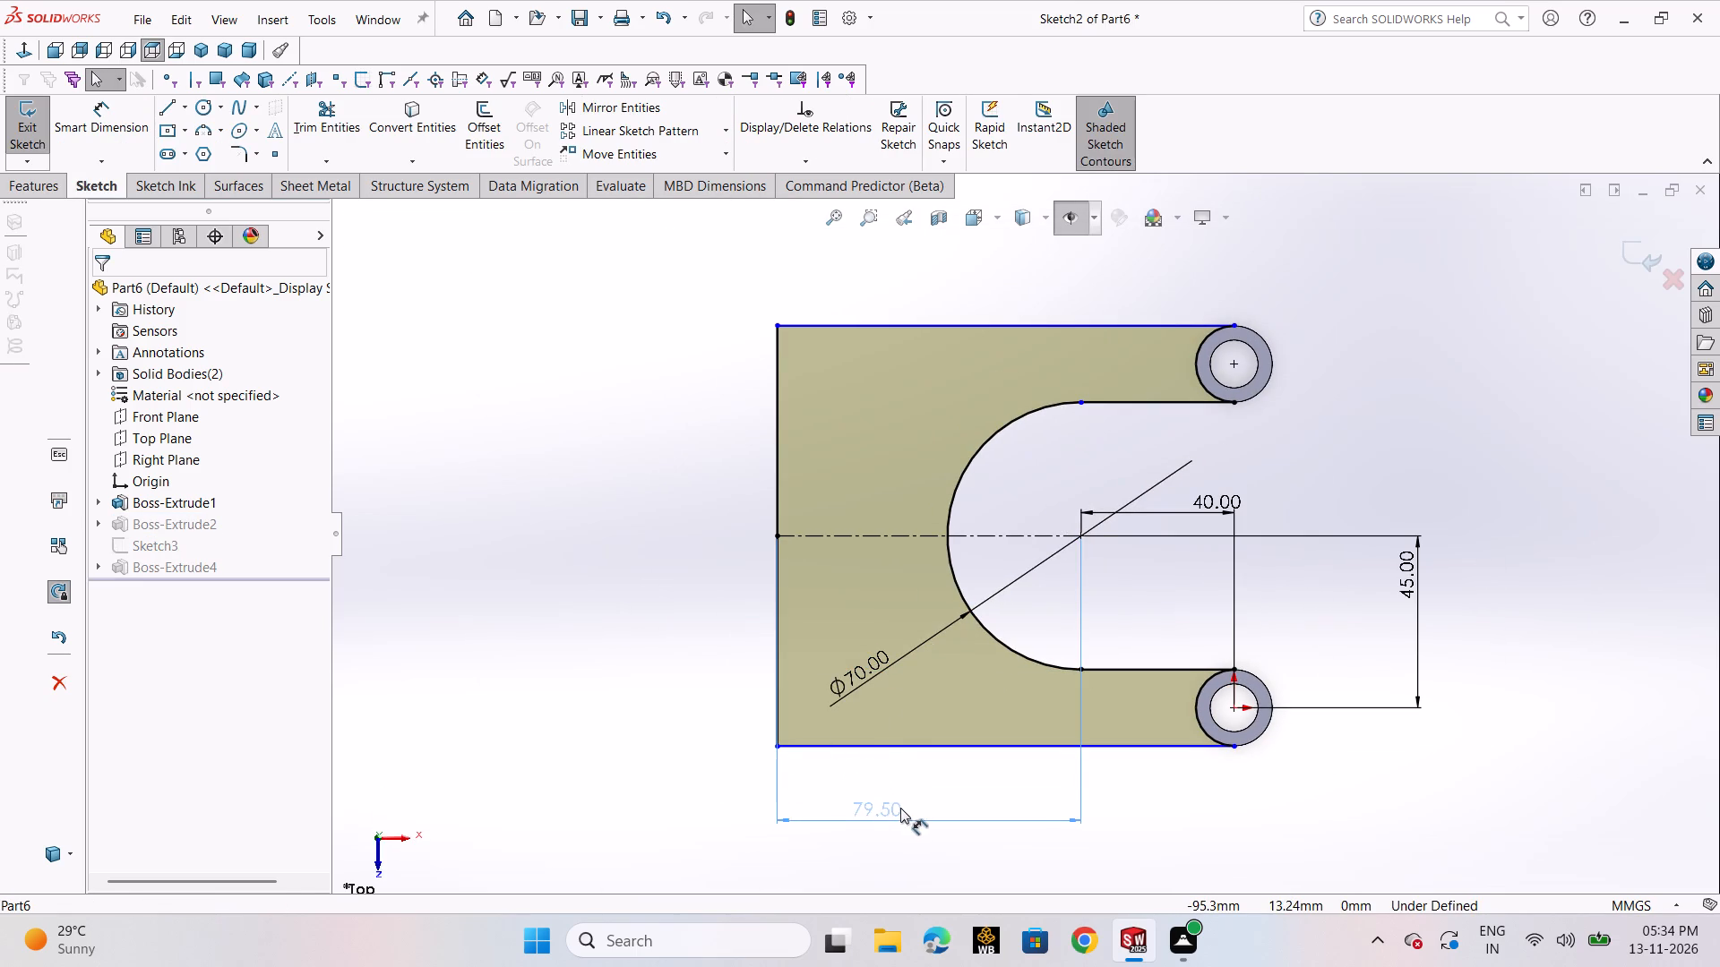
left_click_drag(900, 808, 902, 809)
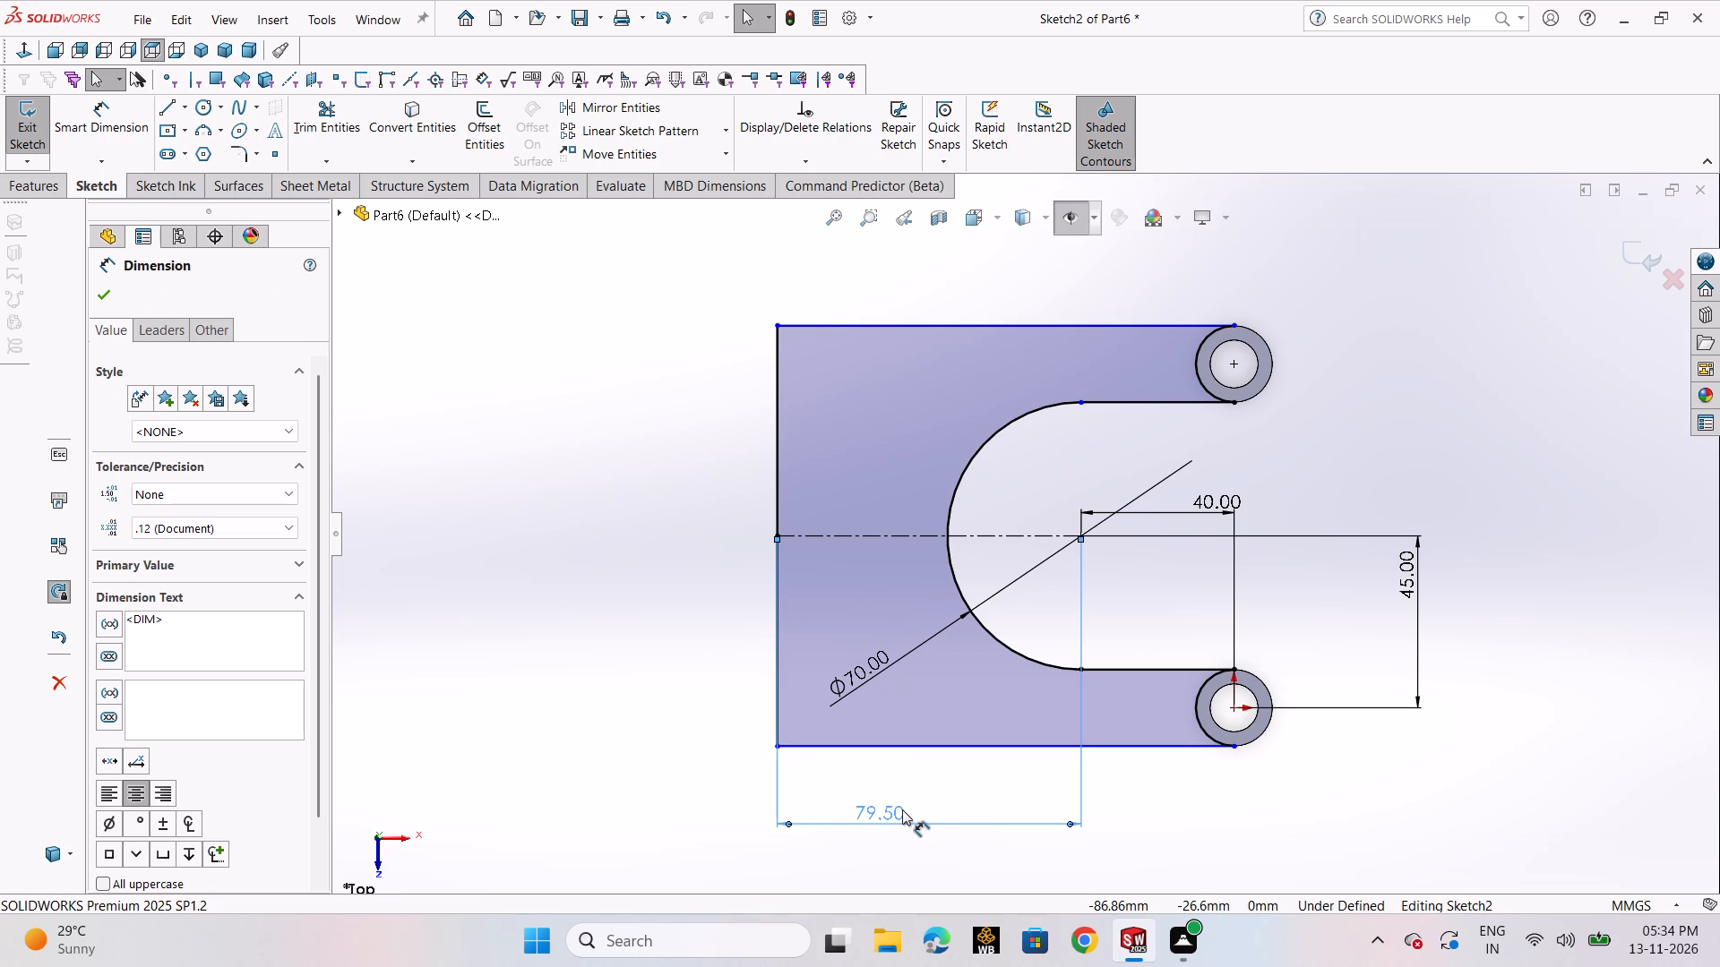
Sketch a horizontal centerline from the U-cutout's center out past the plate's straight edge, dimension it 90 mm, and close the sketch.
left_click(749, 536)
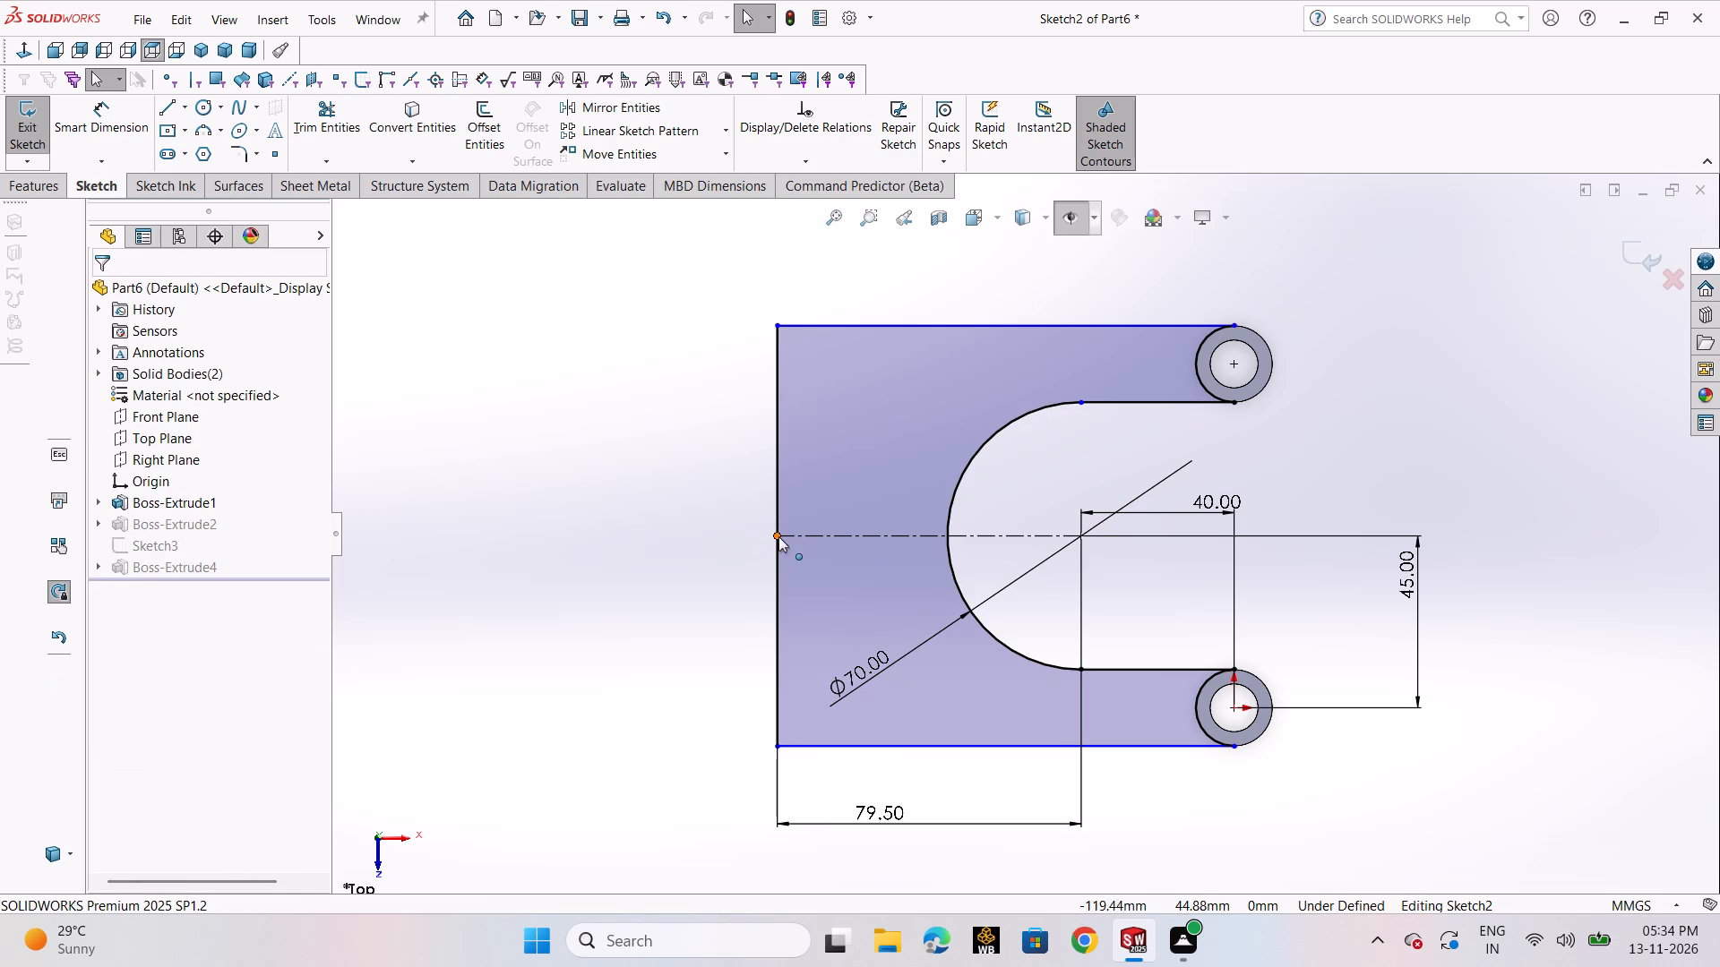
left_click(185, 108)
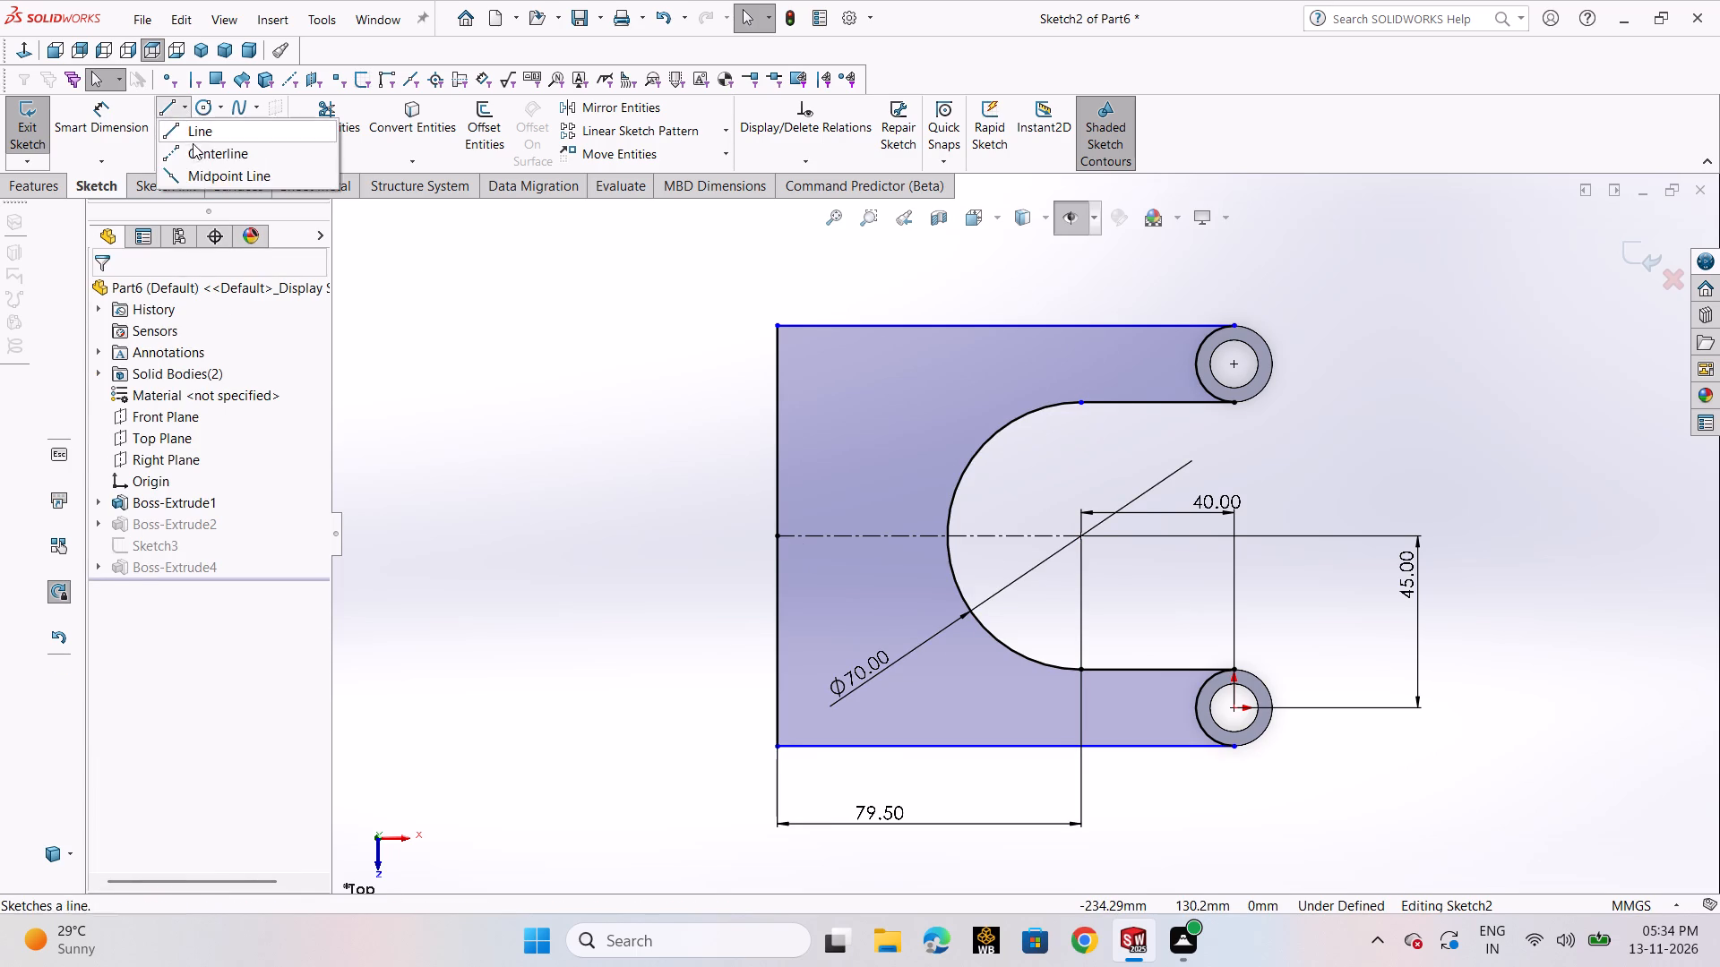
left_click(195, 147)
left_click(1078, 533)
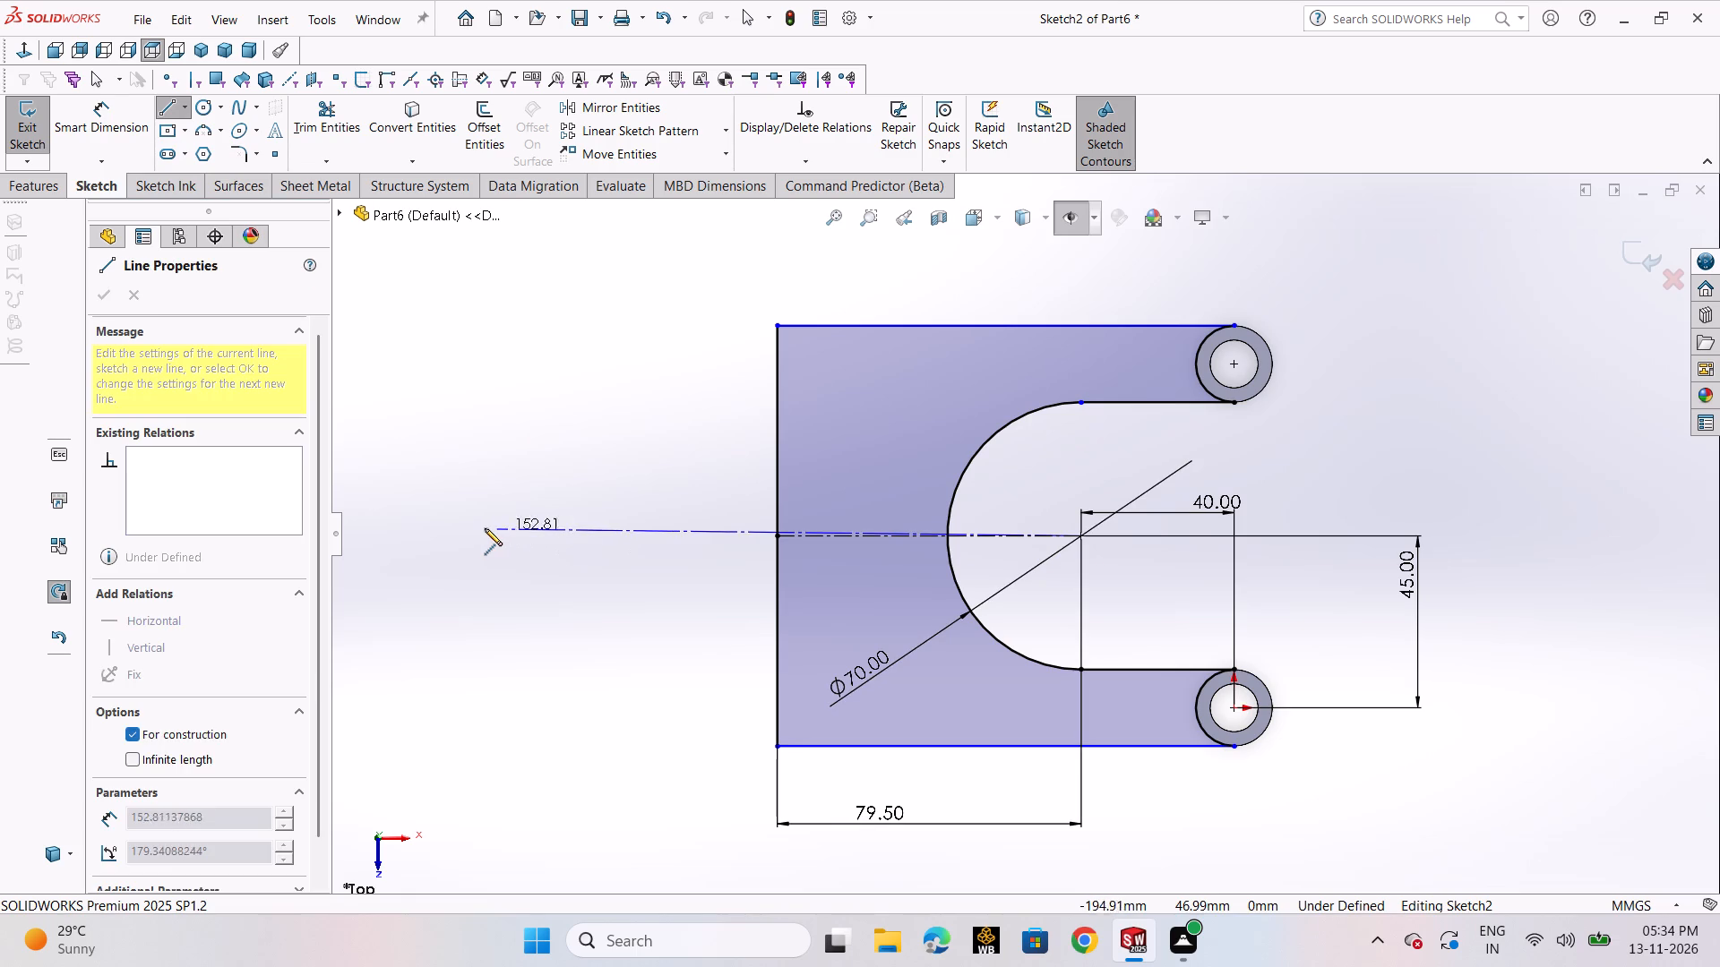
left_click(490, 531)
right_click(490, 531)
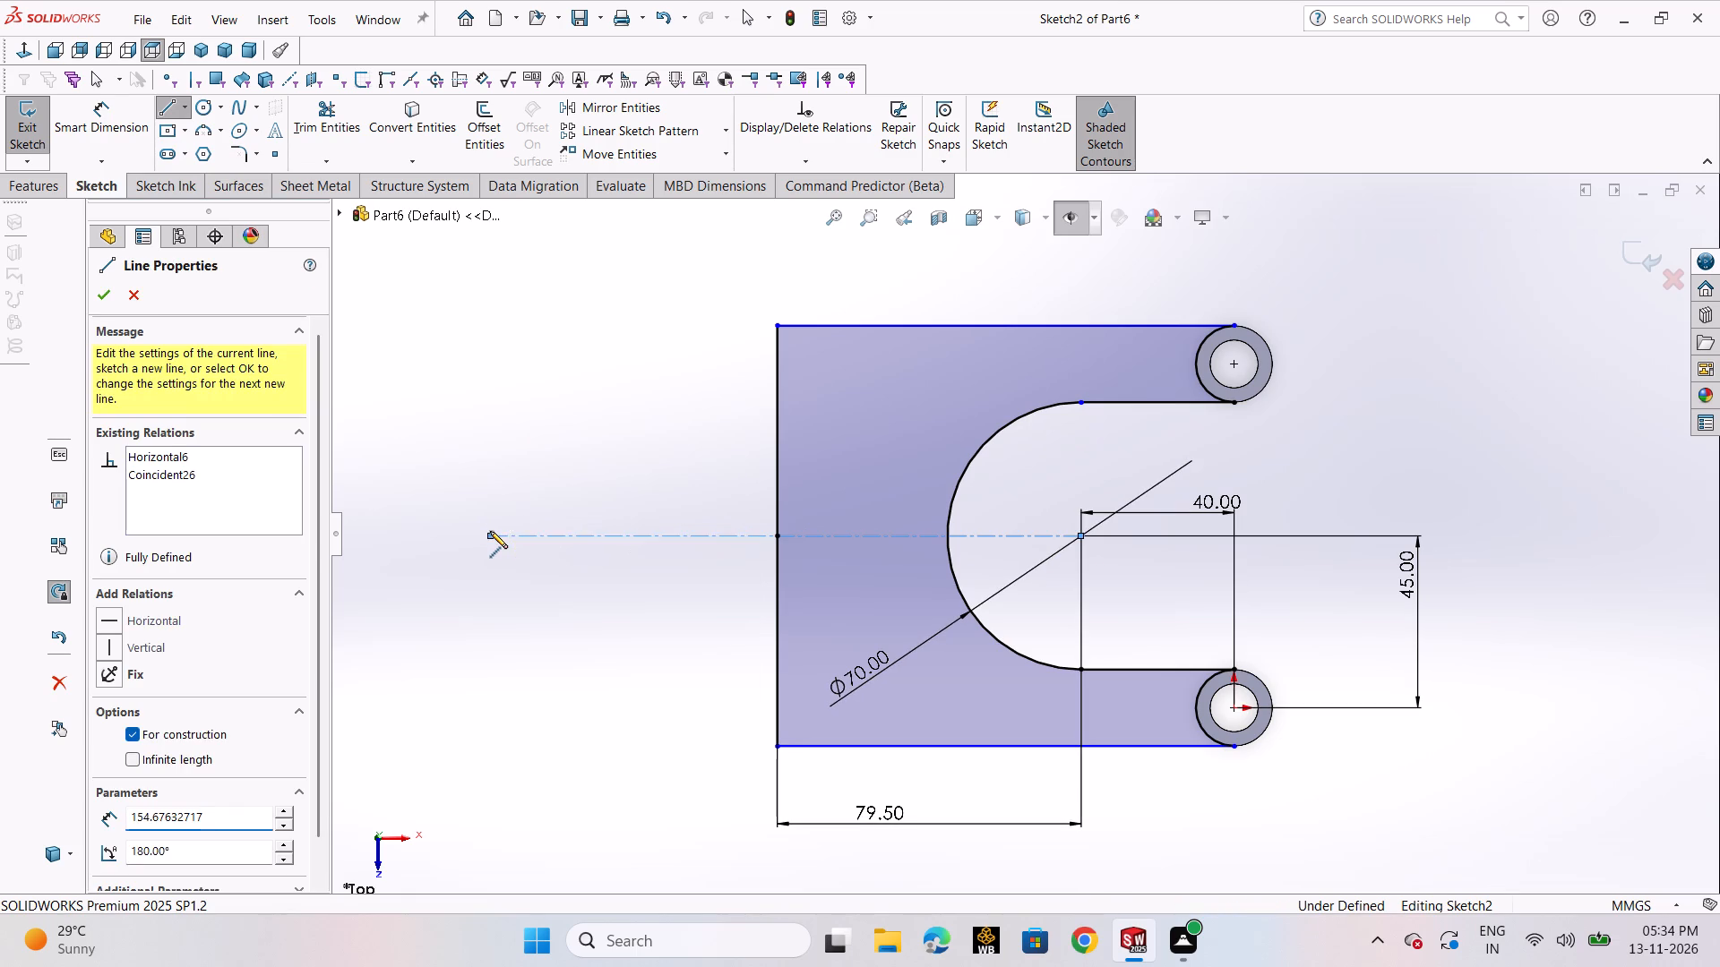
left_click(505, 543)
left_click(99, 139)
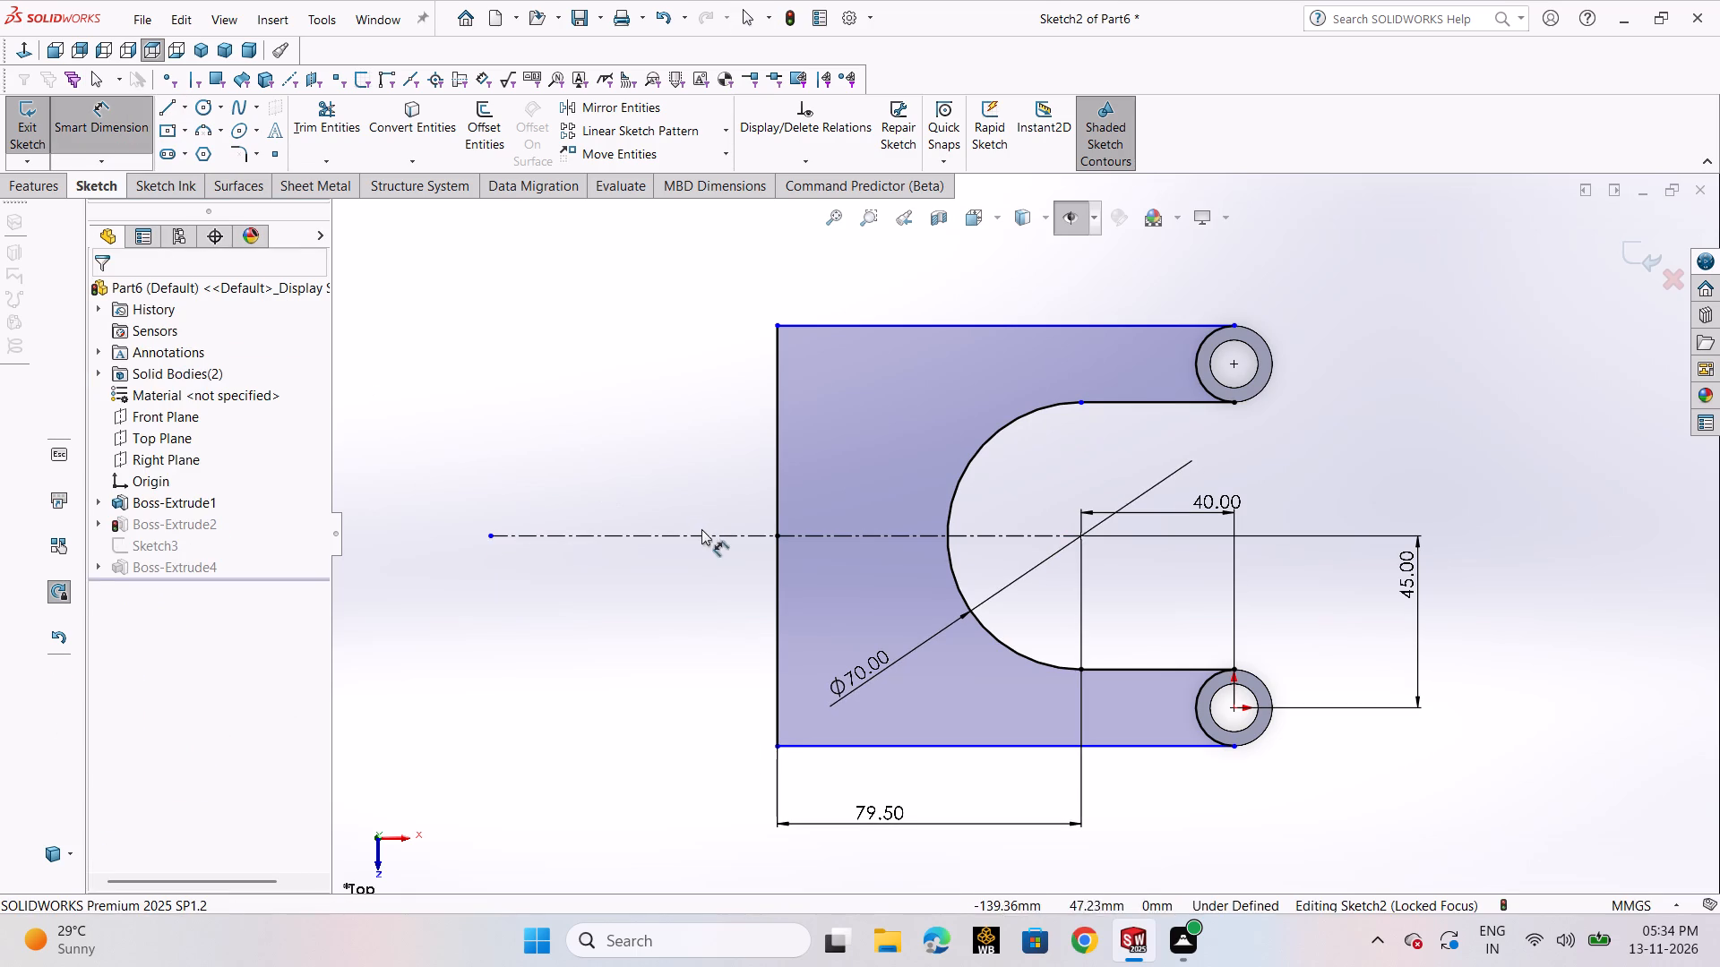
left_click(701, 532)
left_click(694, 636)
type("90")
key("Return")
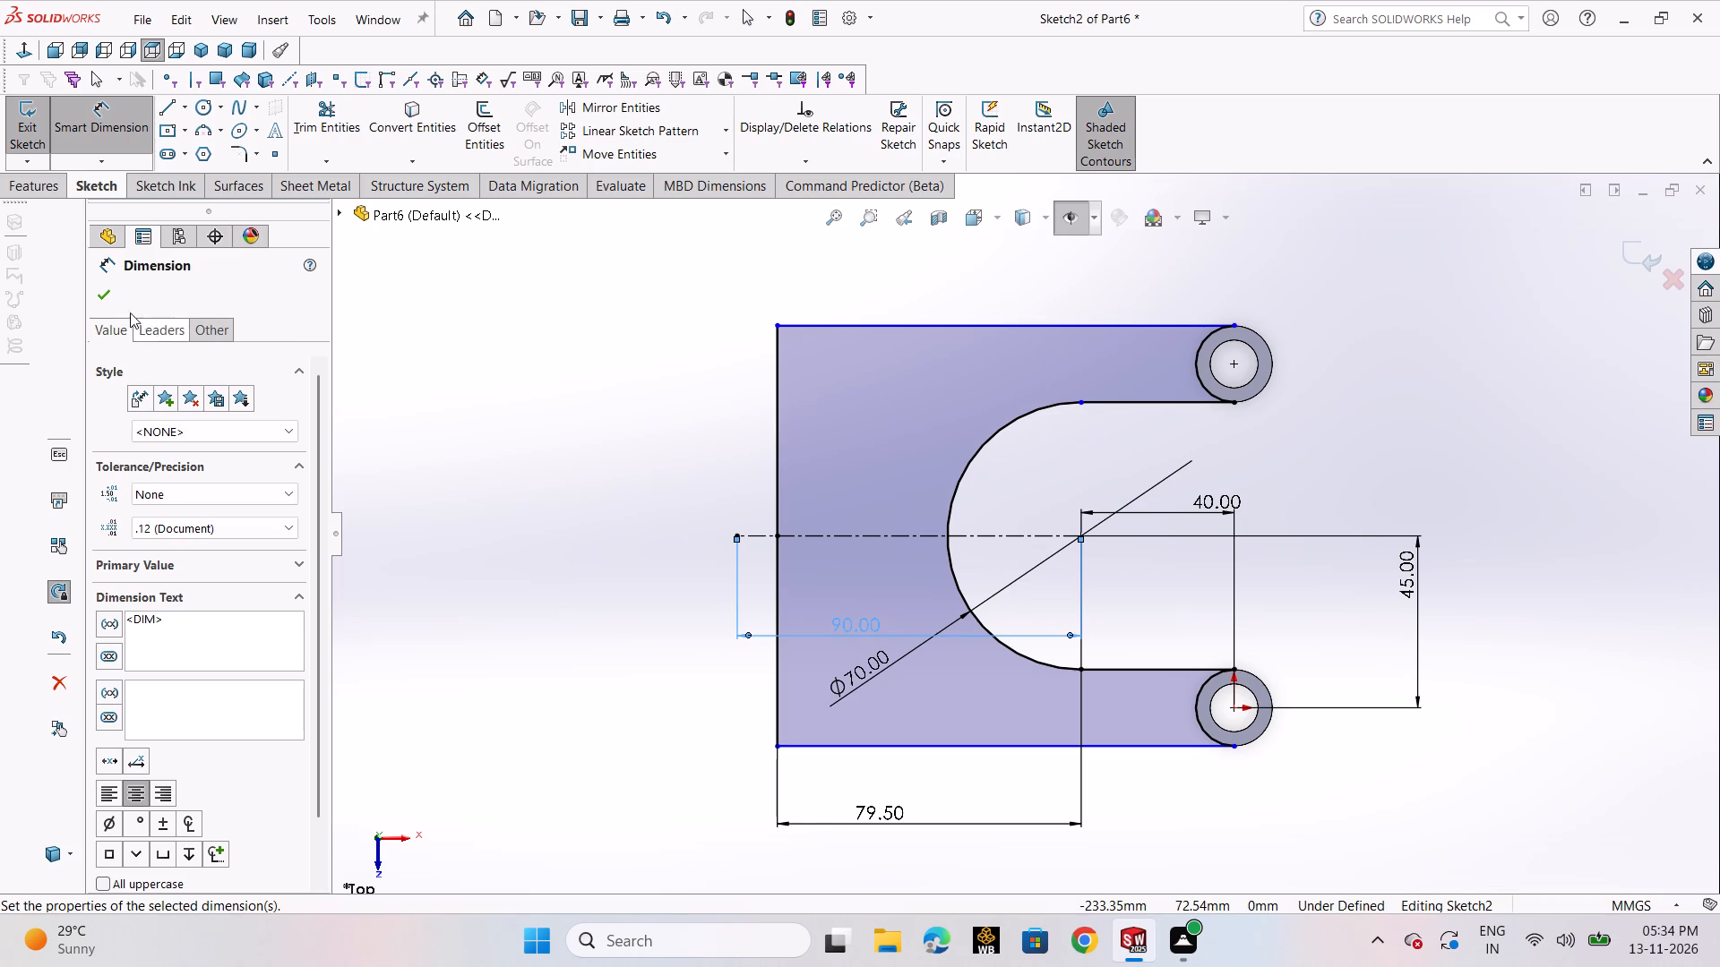
left_click(99, 289)
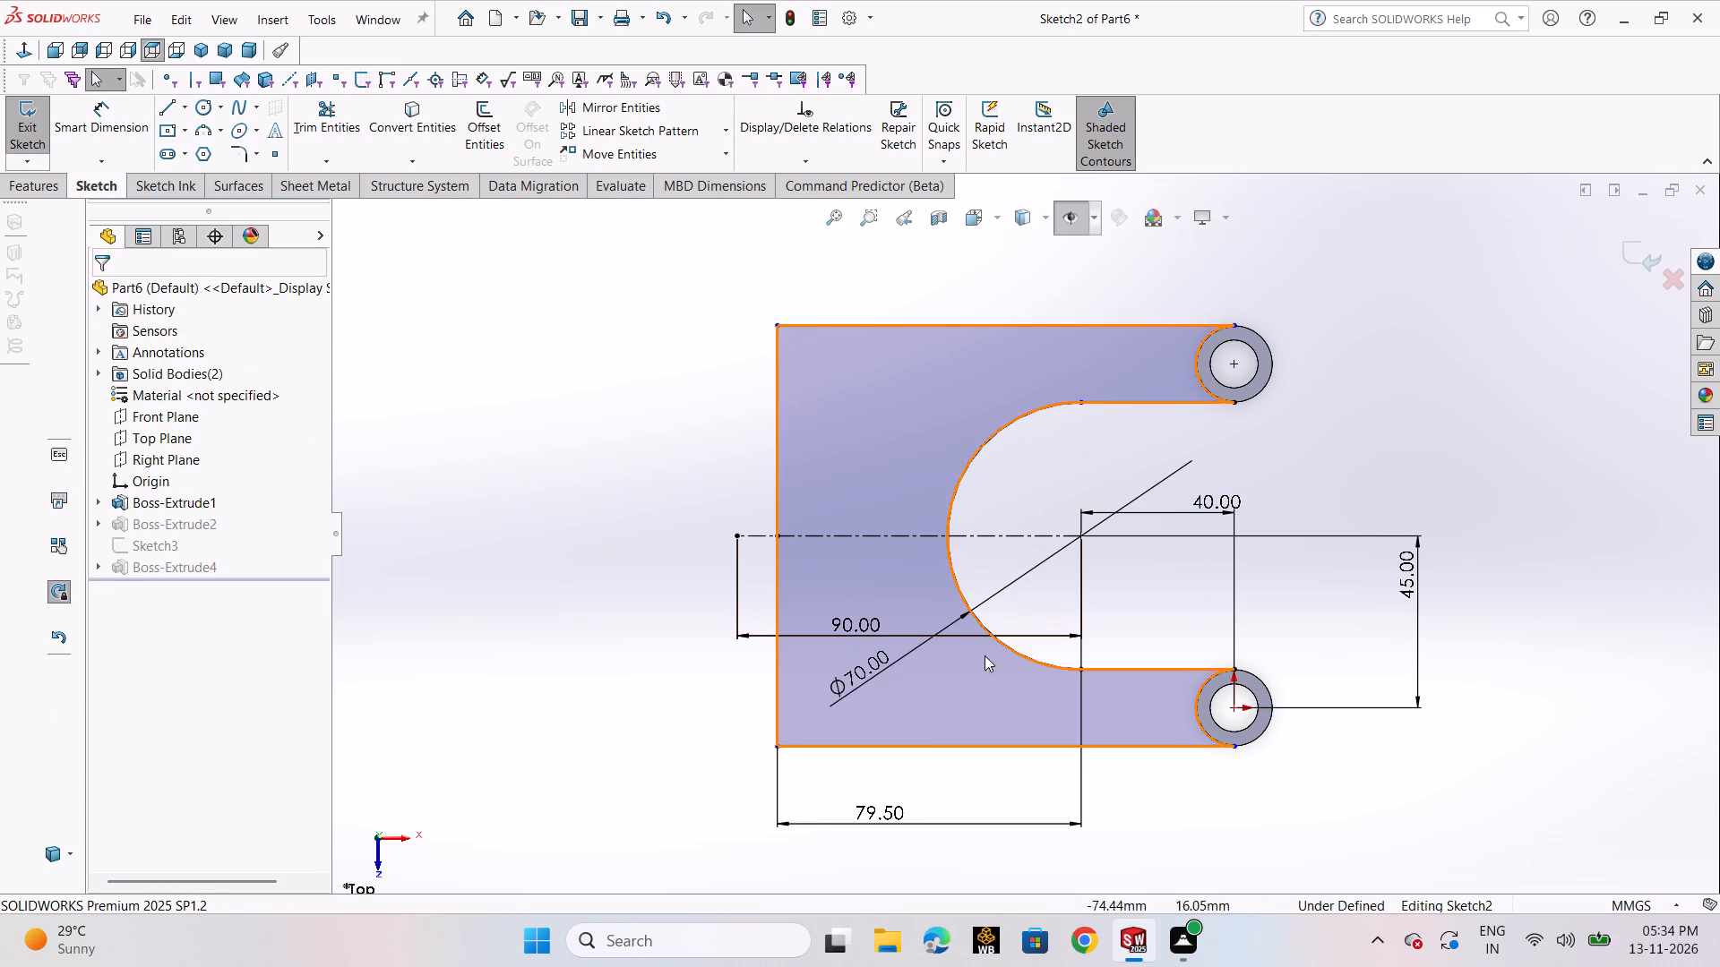
left_click(1642, 261)
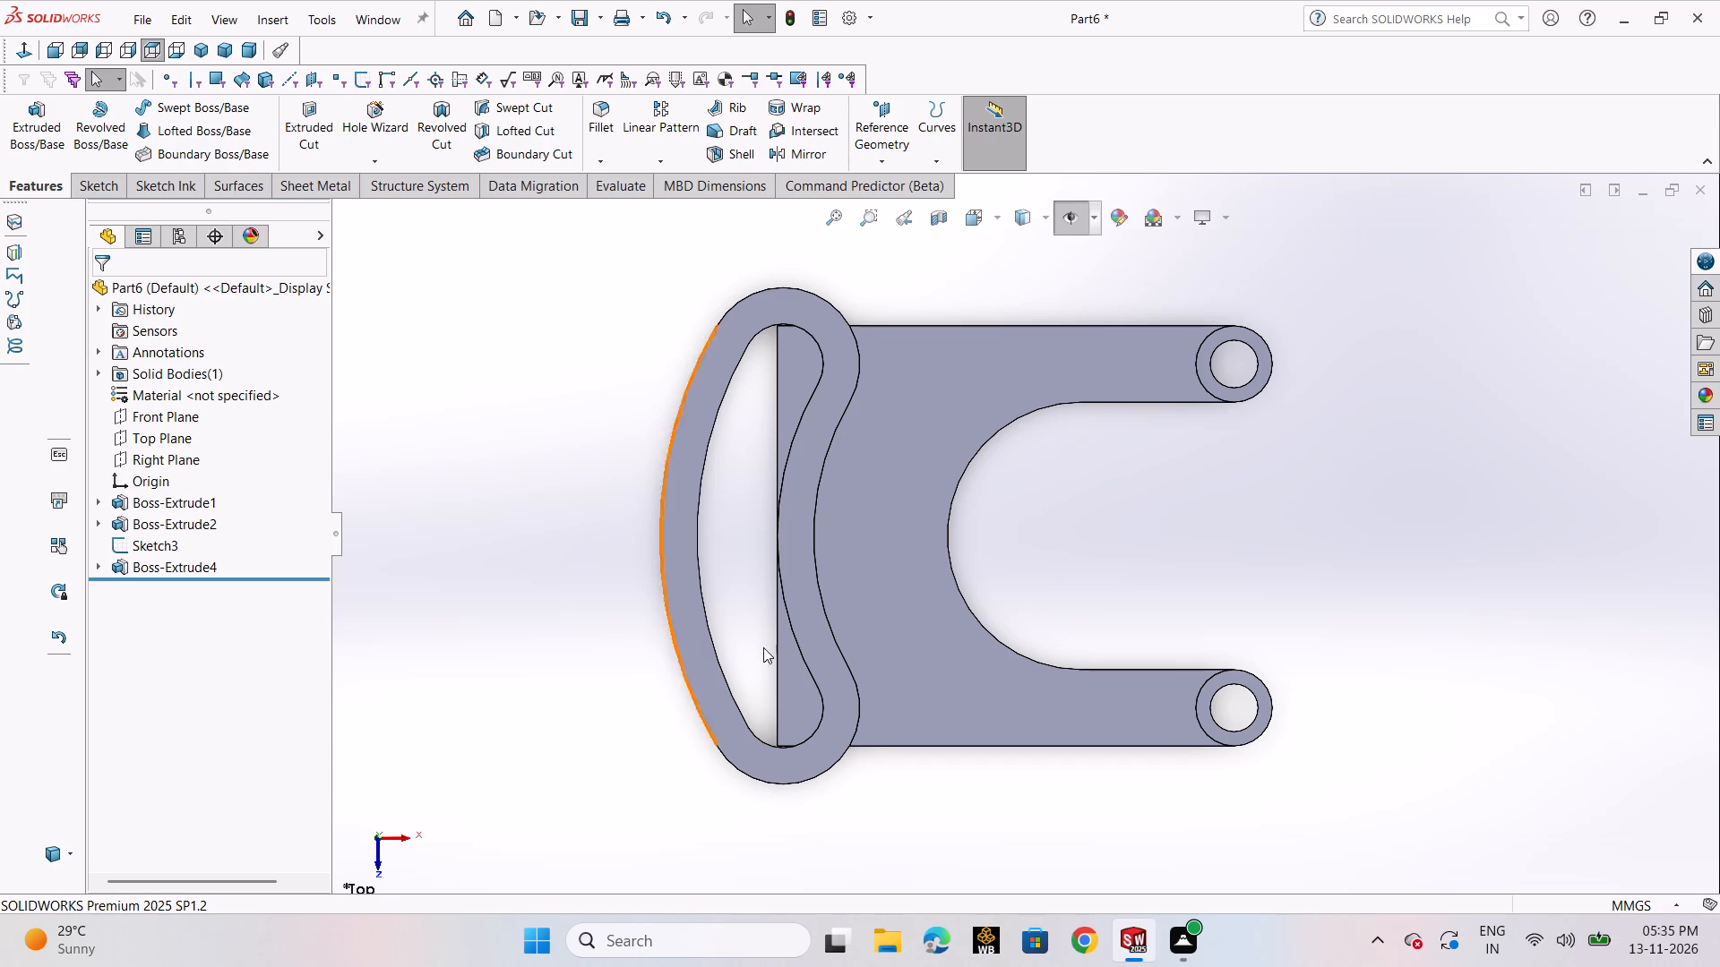
Start an Extruded Cut on the plate face inside the arc slot and convert the six edges bounding the protruding plate regions.
left_click(481, 434)
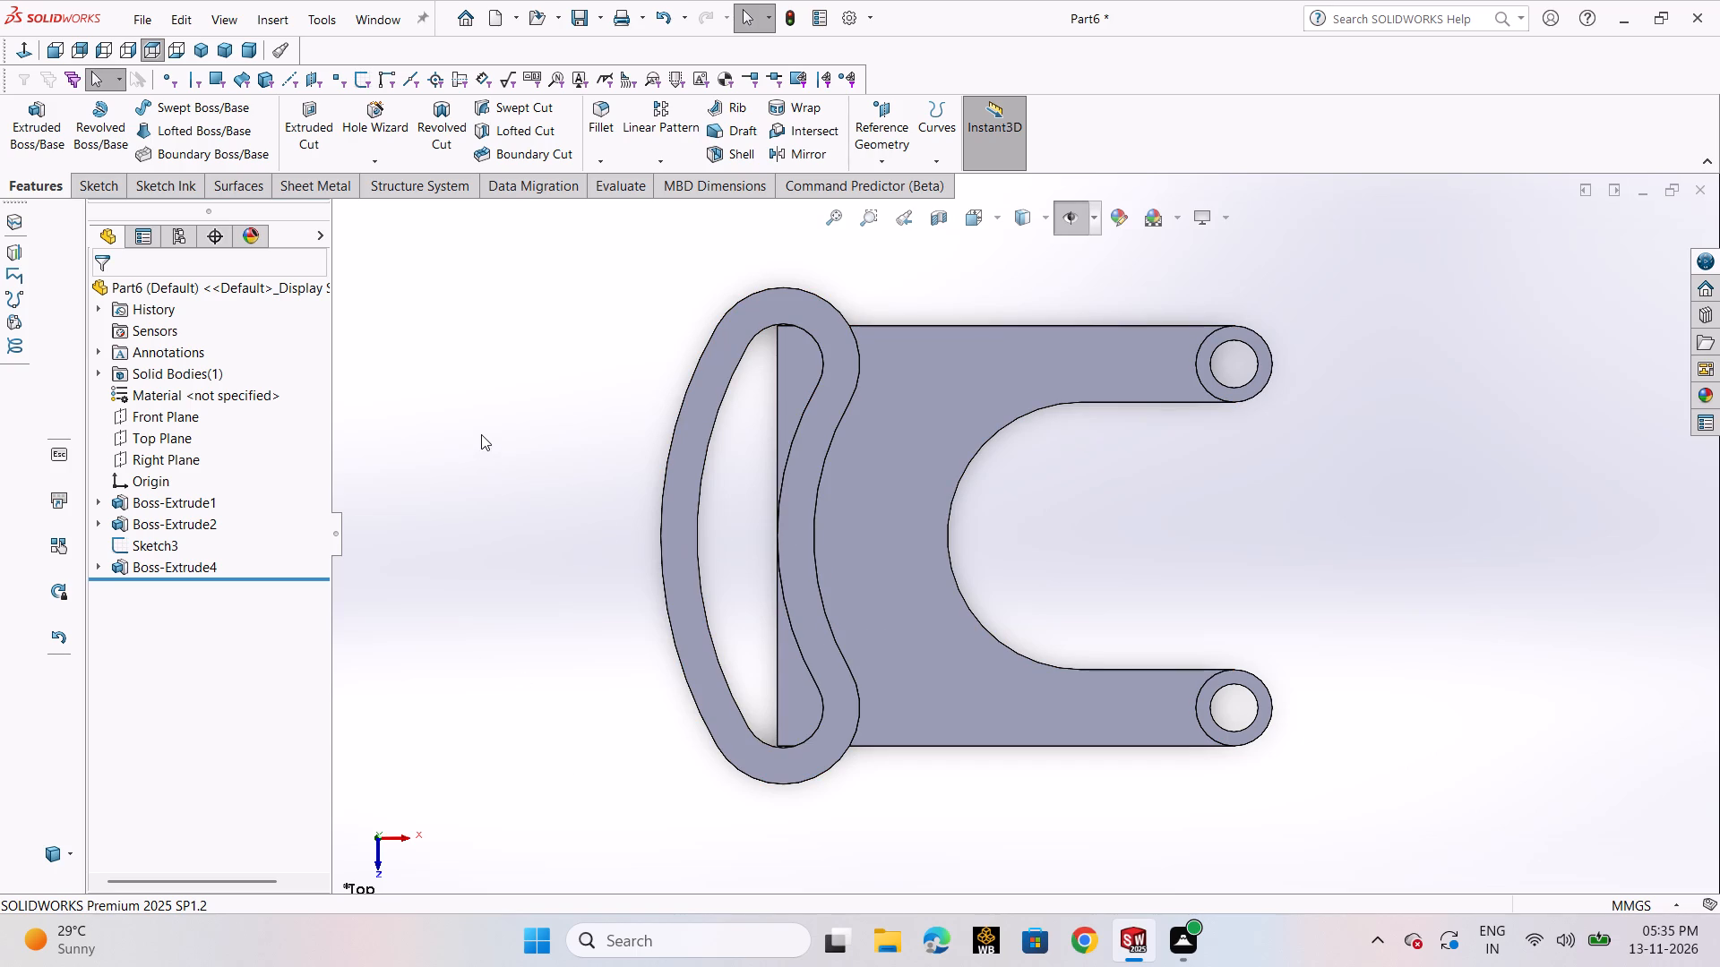
left_click(317, 137)
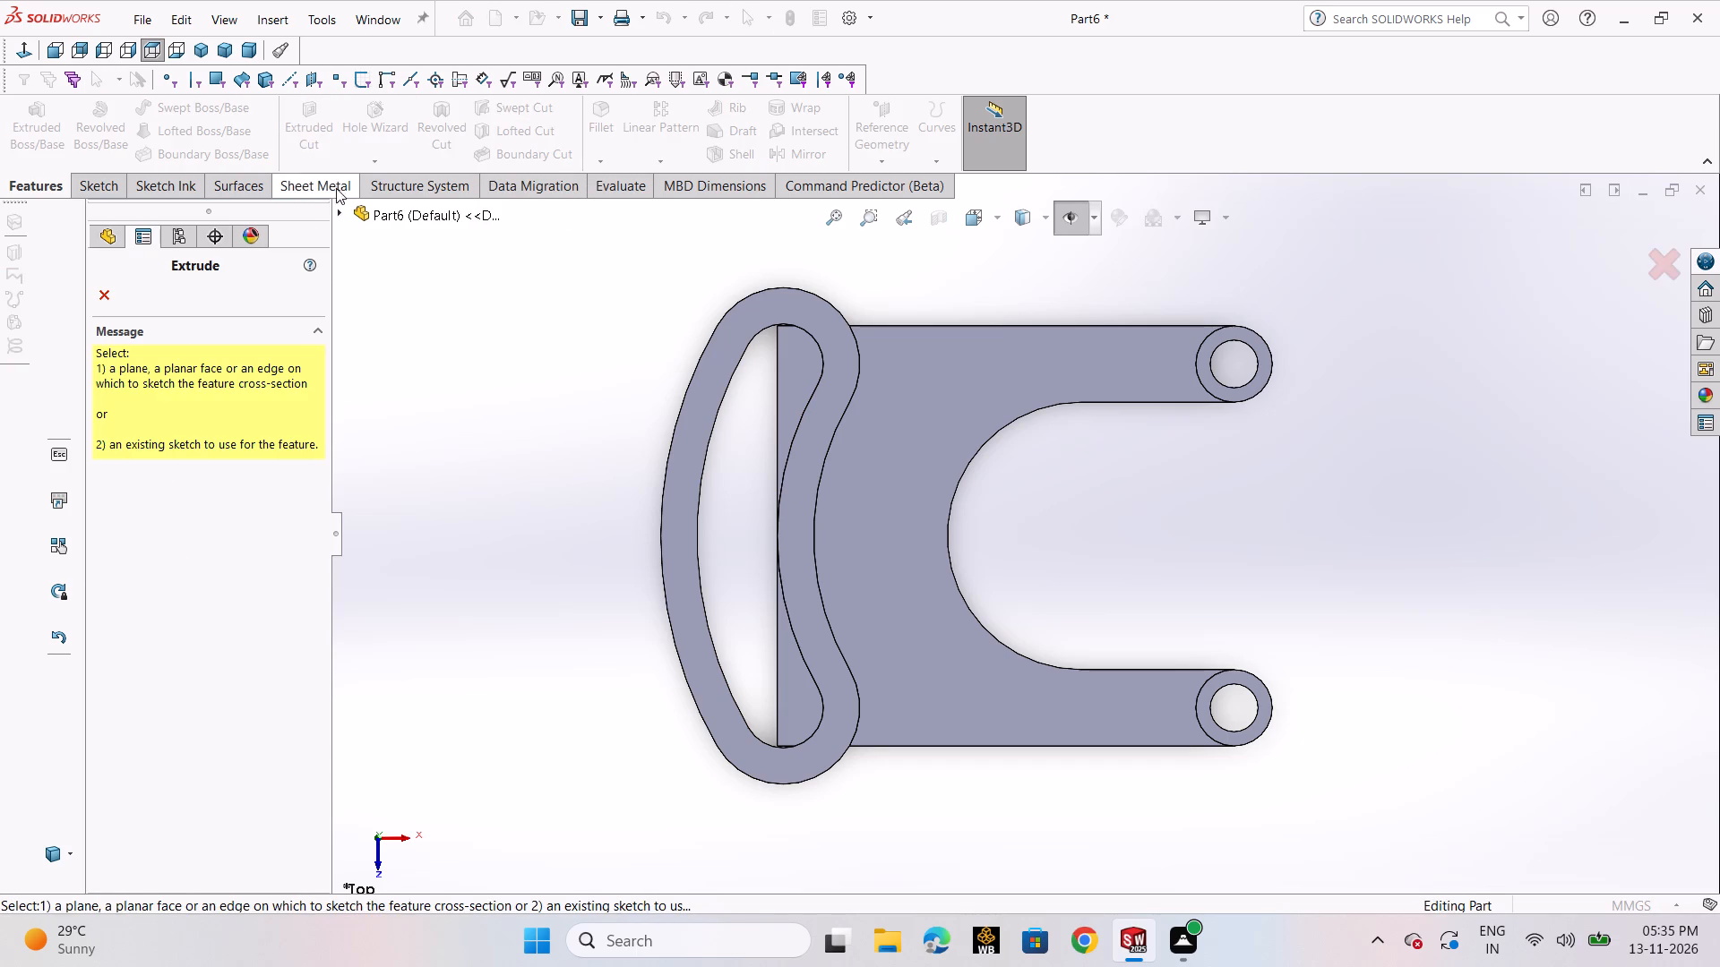
left_click(786, 379)
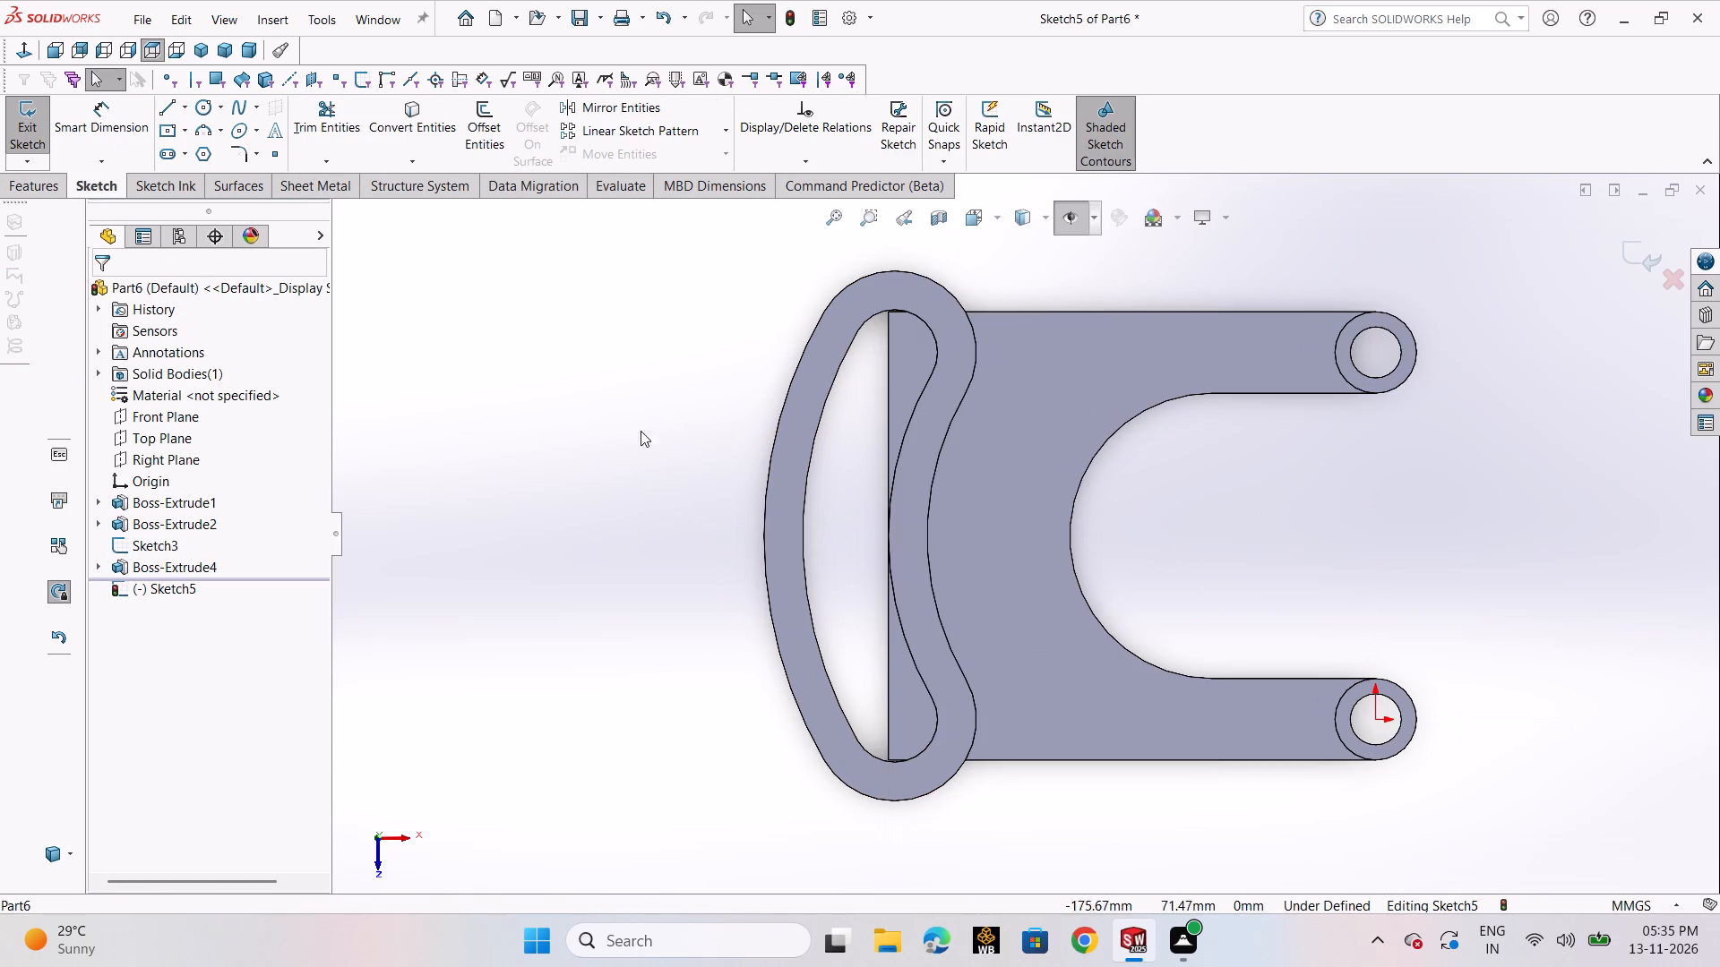
left_click(412, 134)
left_click(889, 369)
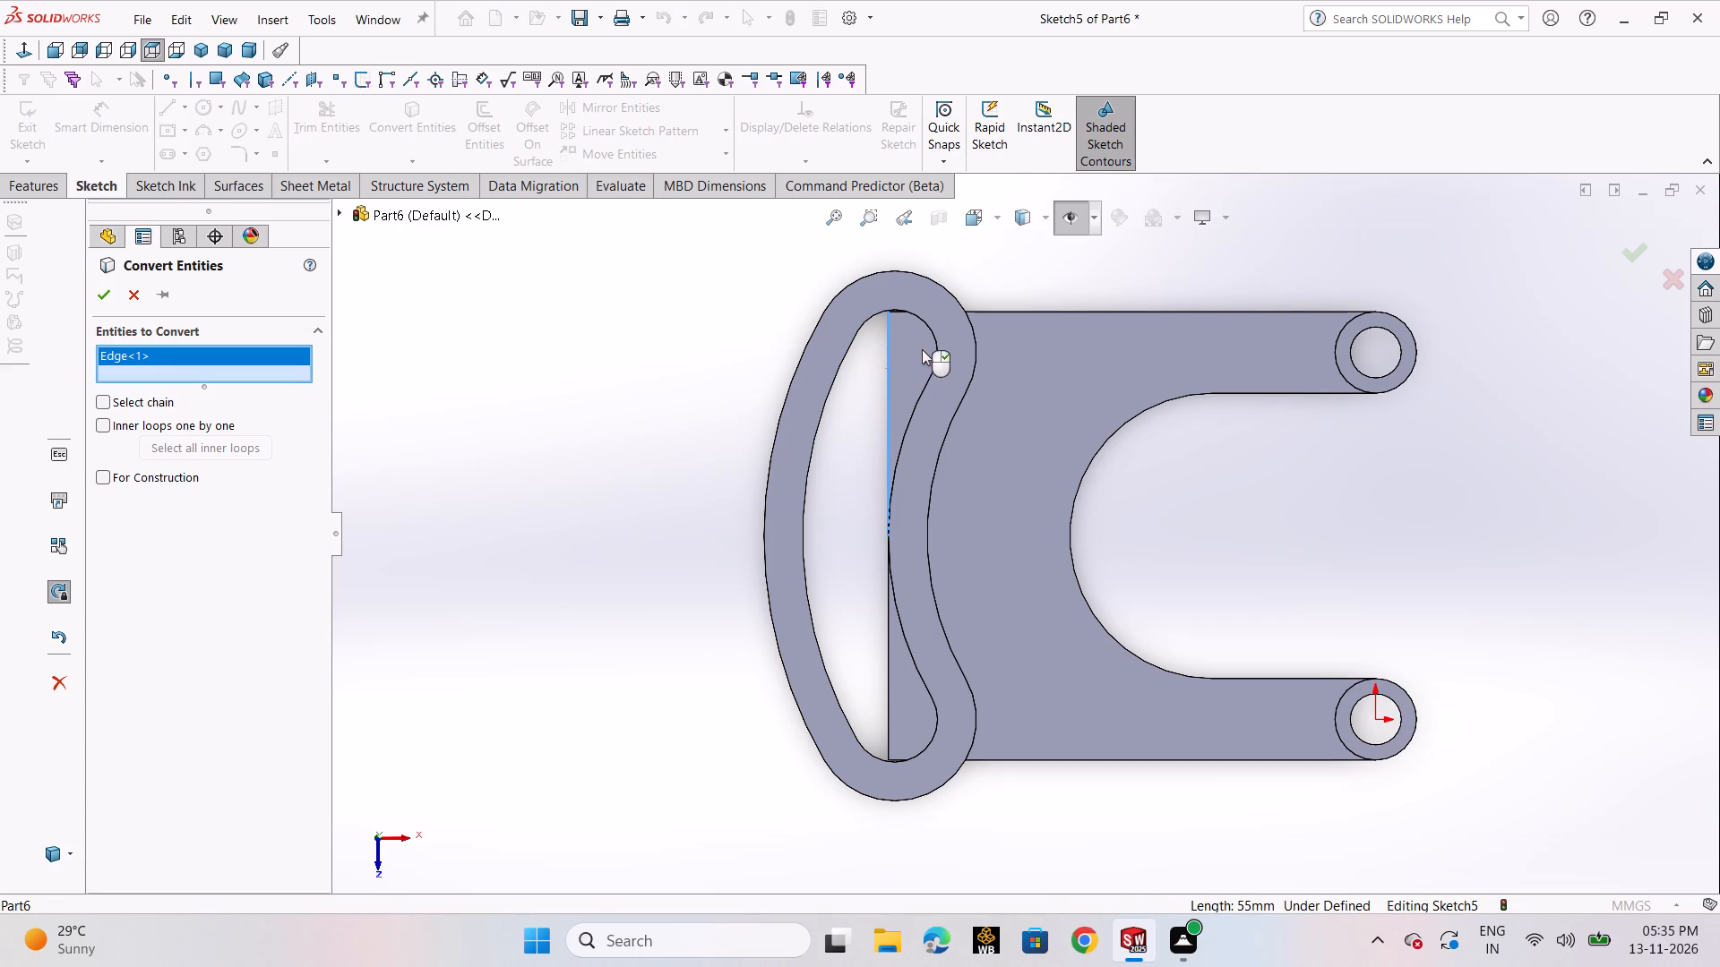
left_click(935, 340)
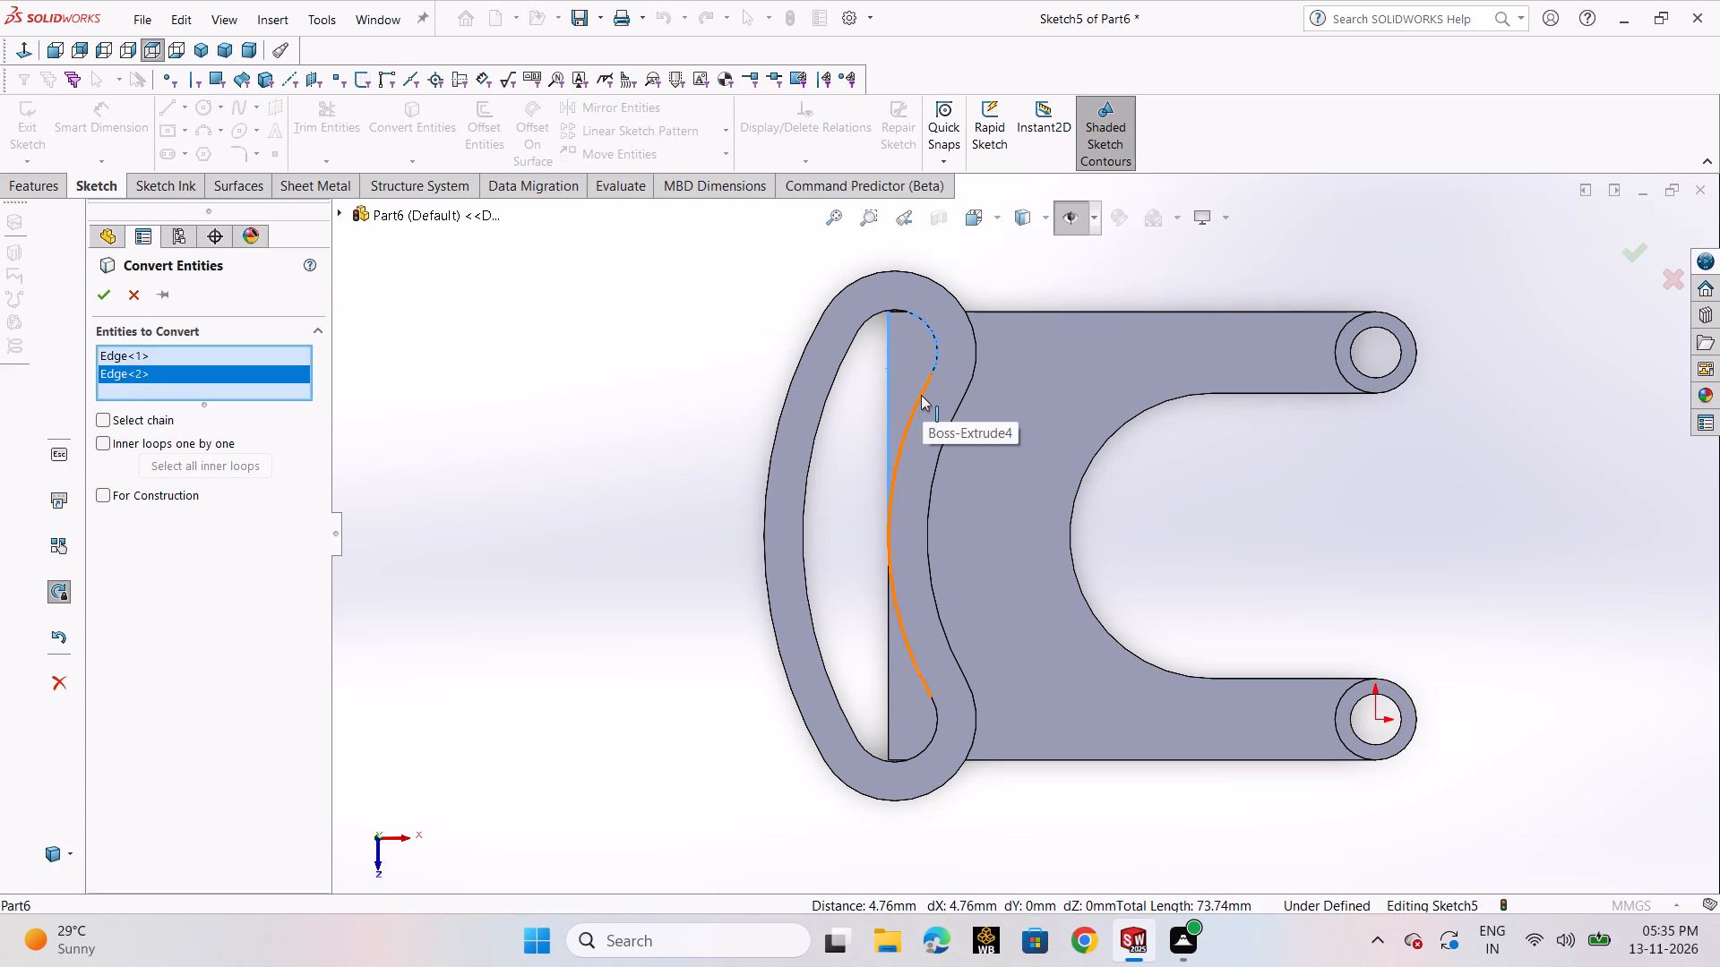
left_click(920, 397)
left_click(902, 312)
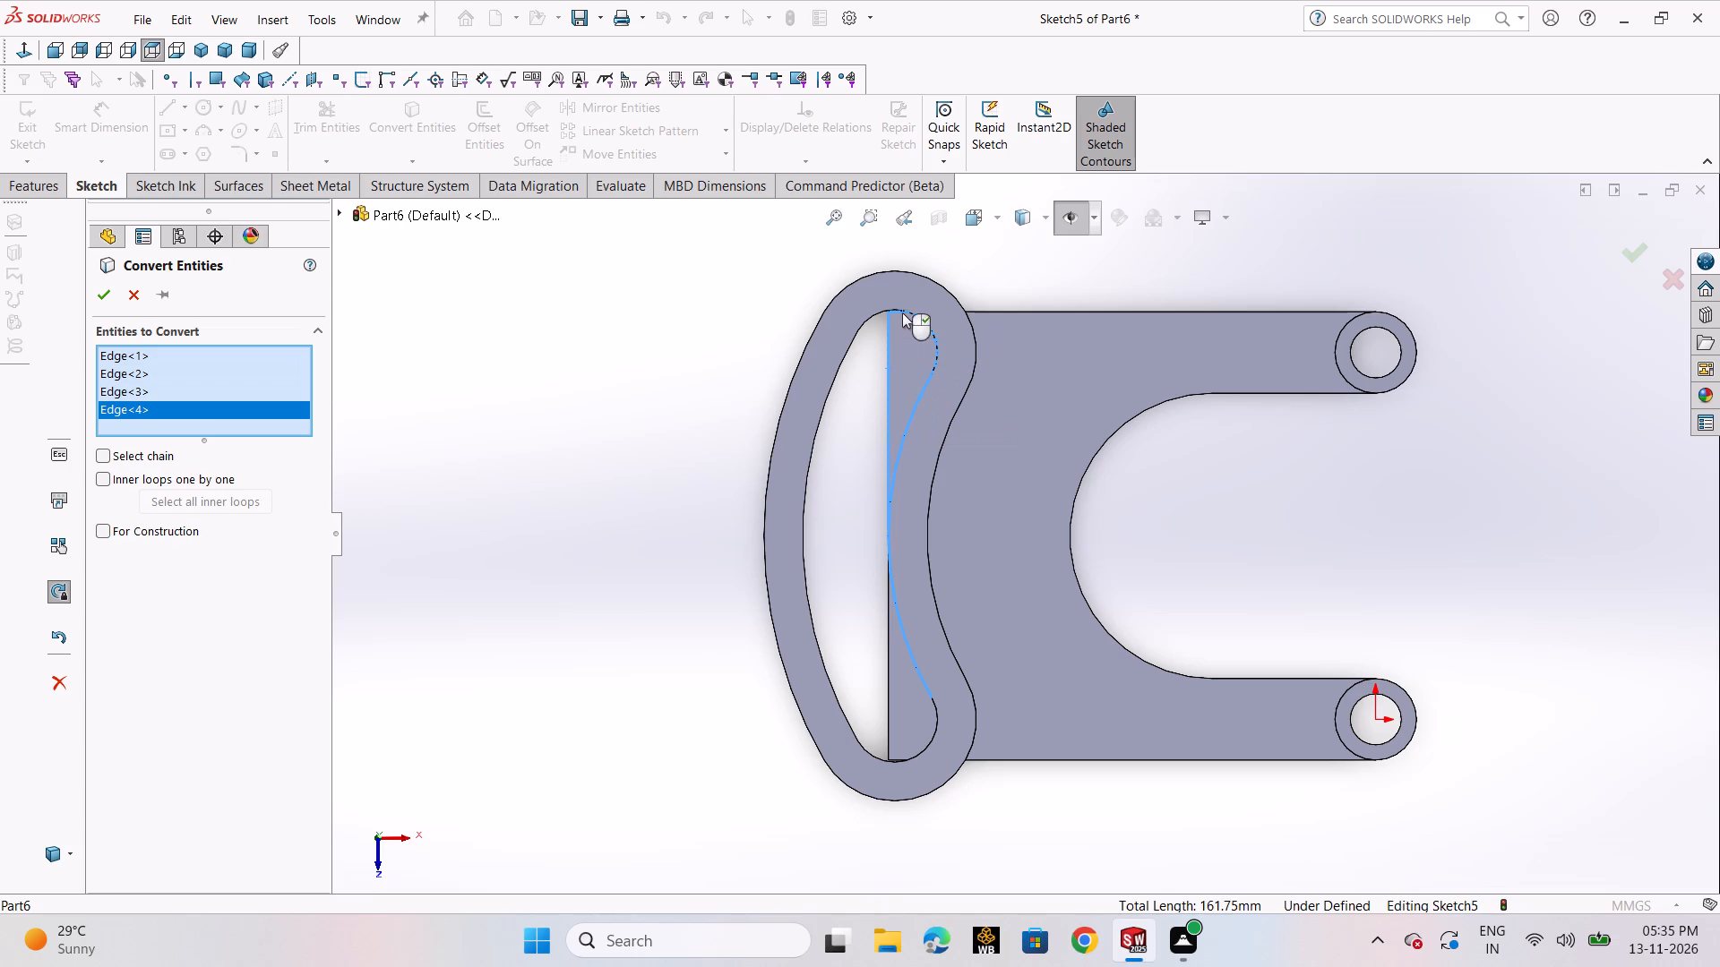
left_click(937, 735)
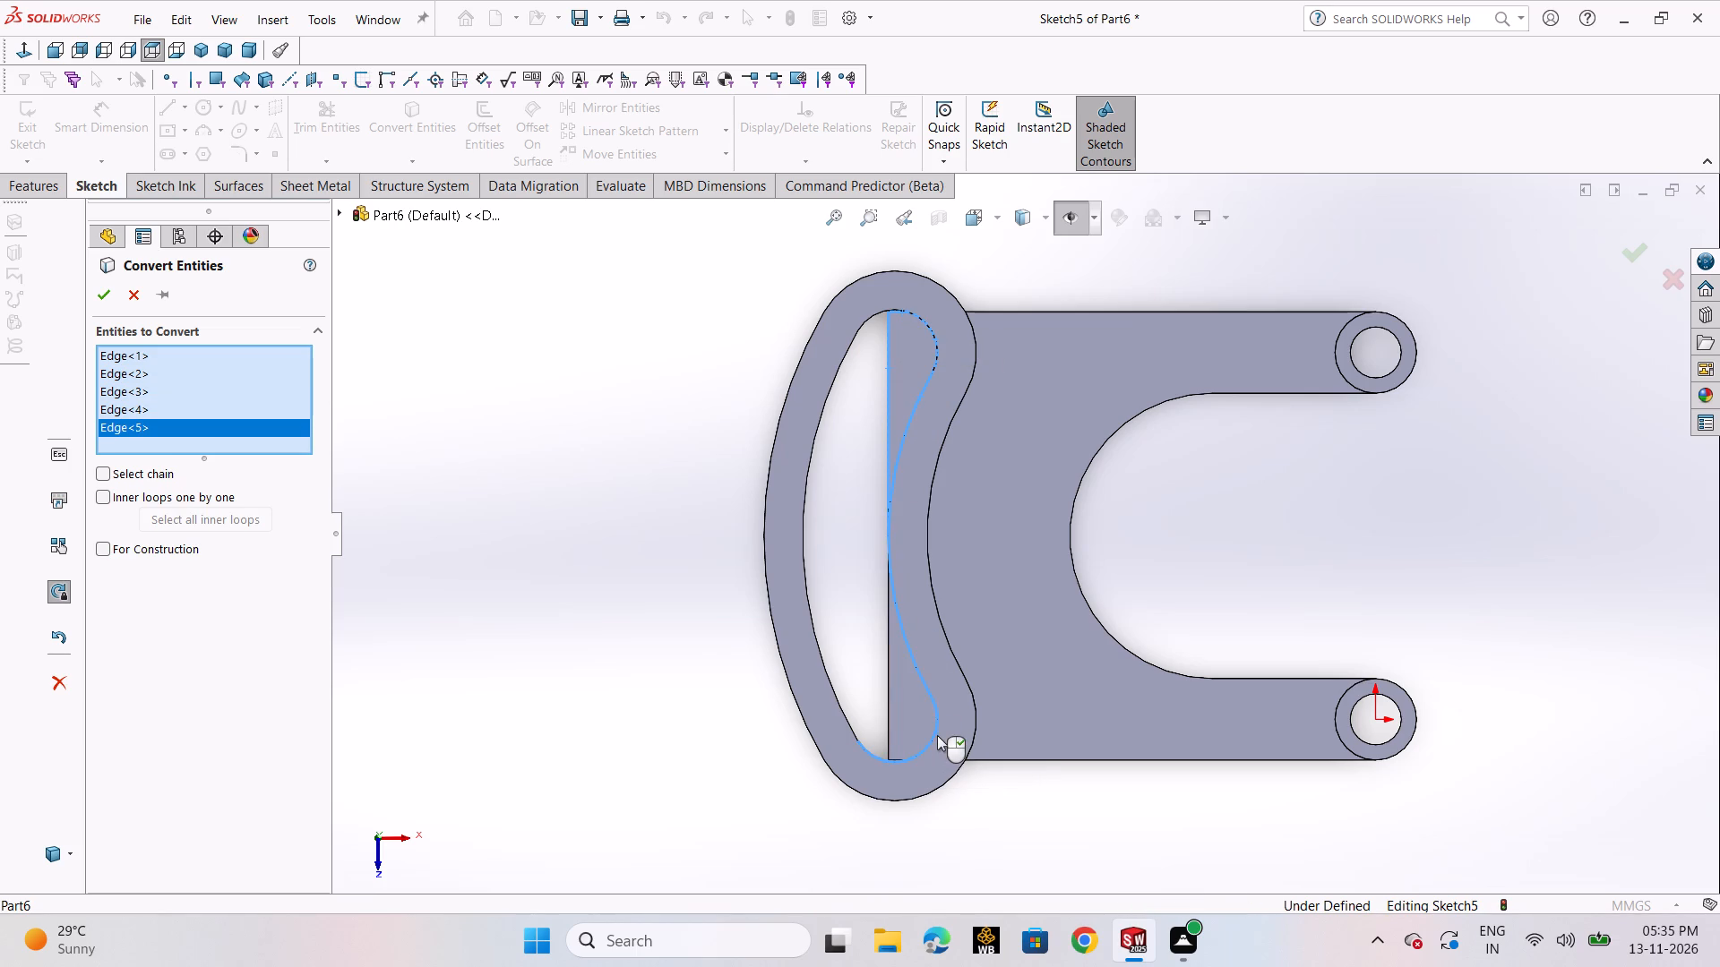
left_click(889, 690)
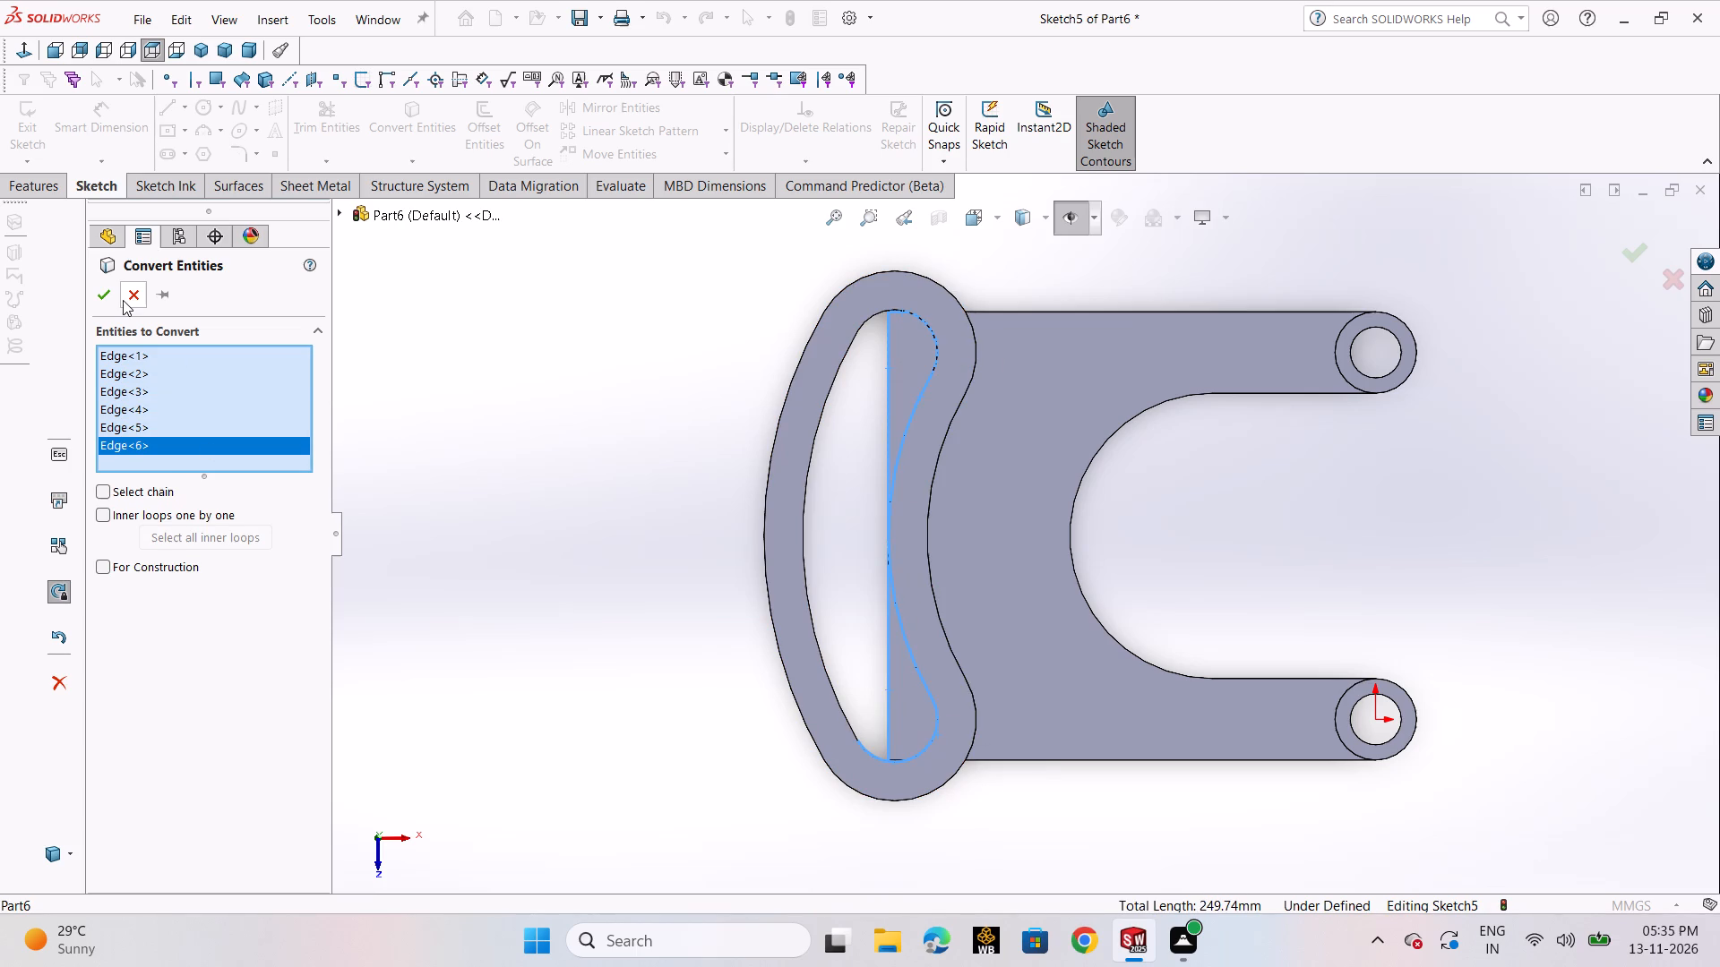
left_click(107, 297)
Trim away the converted lower rounded end, the lower half of the slot's inner arc and the lower straight edge.
left_click(316, 133)
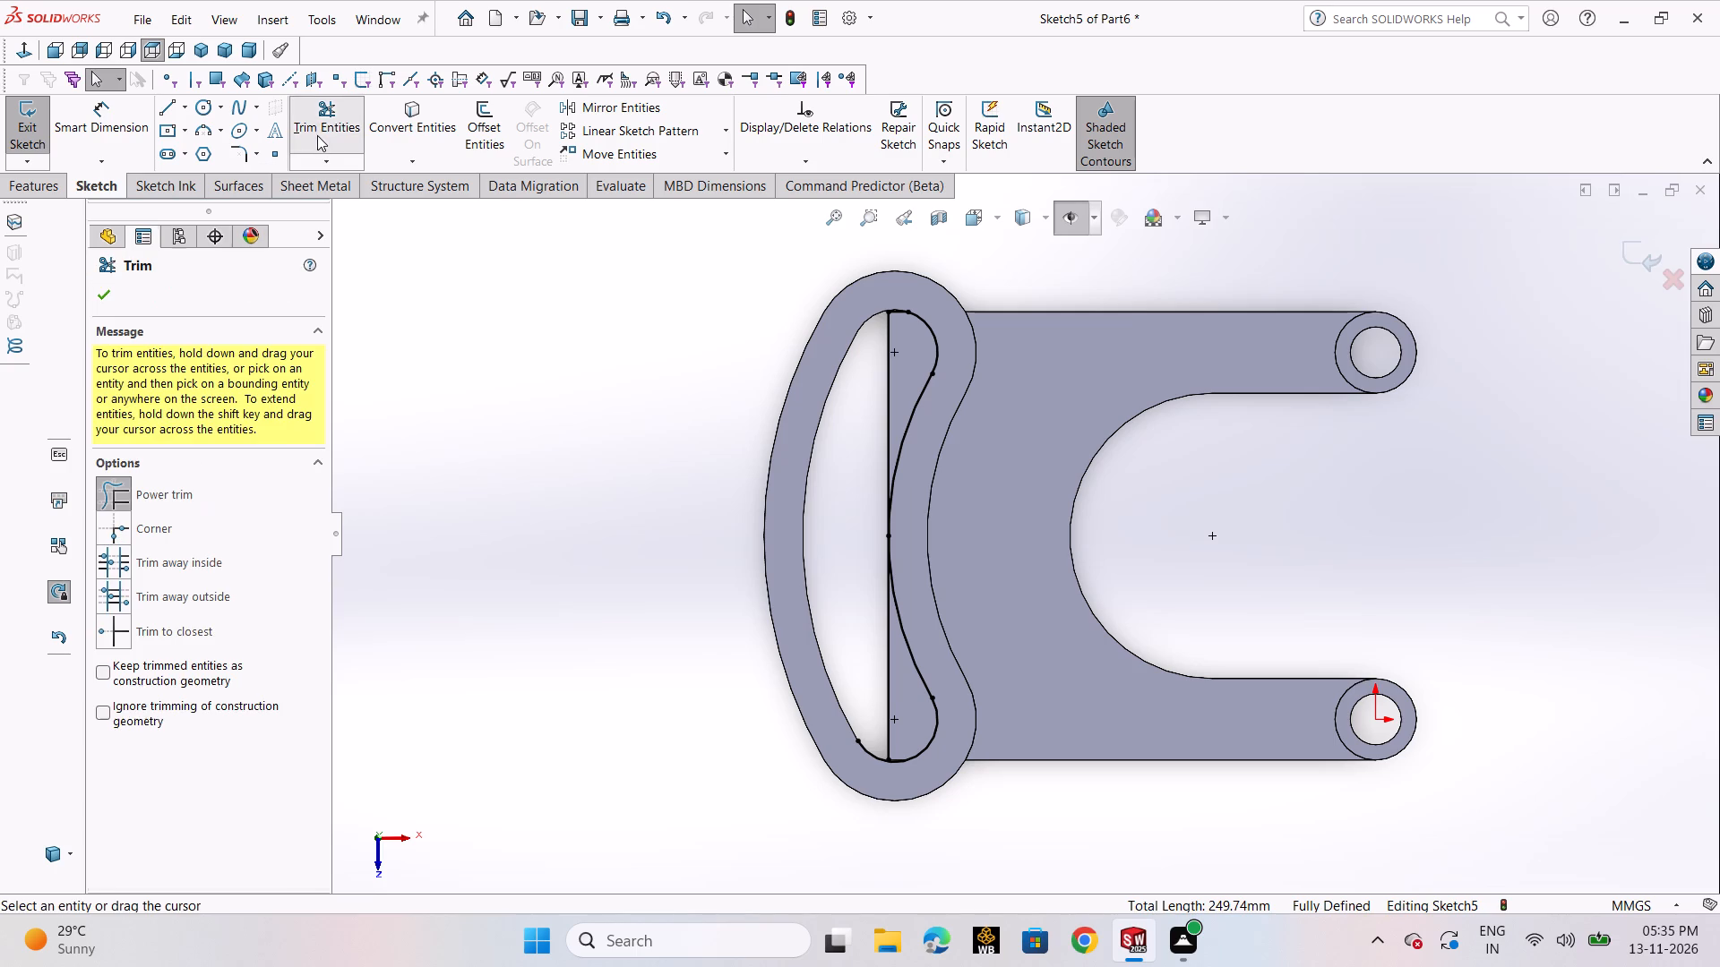
left_click_drag(847, 702, 865, 739)
left_click_drag(930, 637, 900, 647)
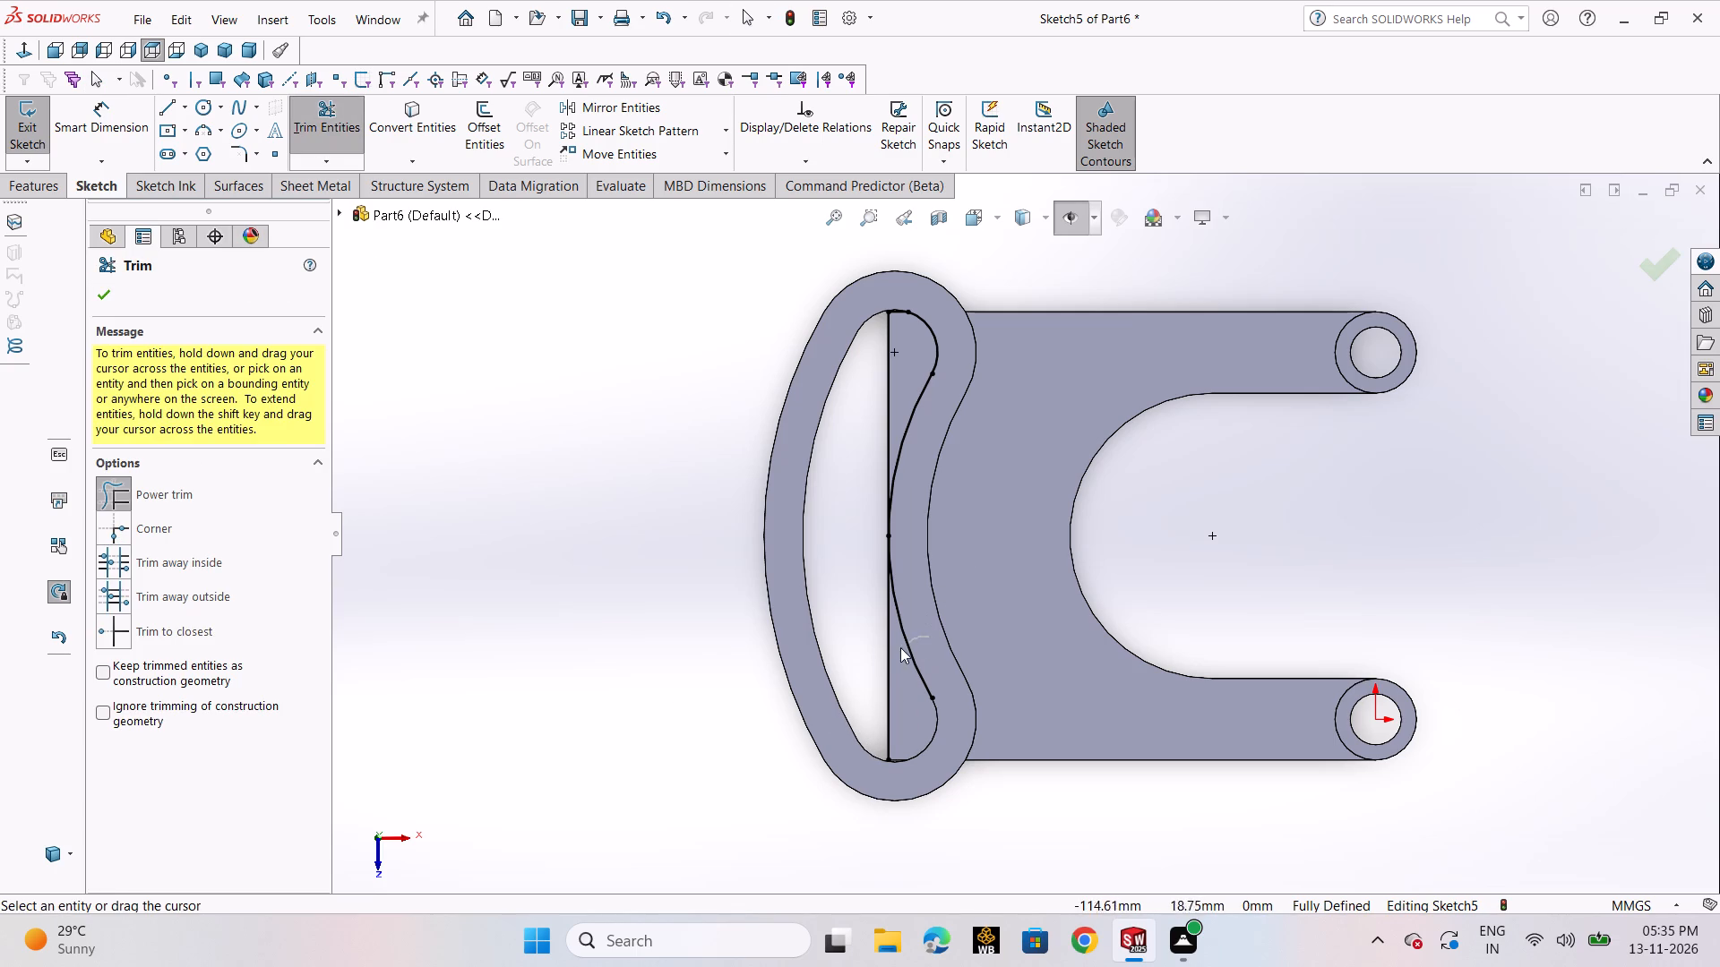
left_click_drag(900, 647, 890, 712)
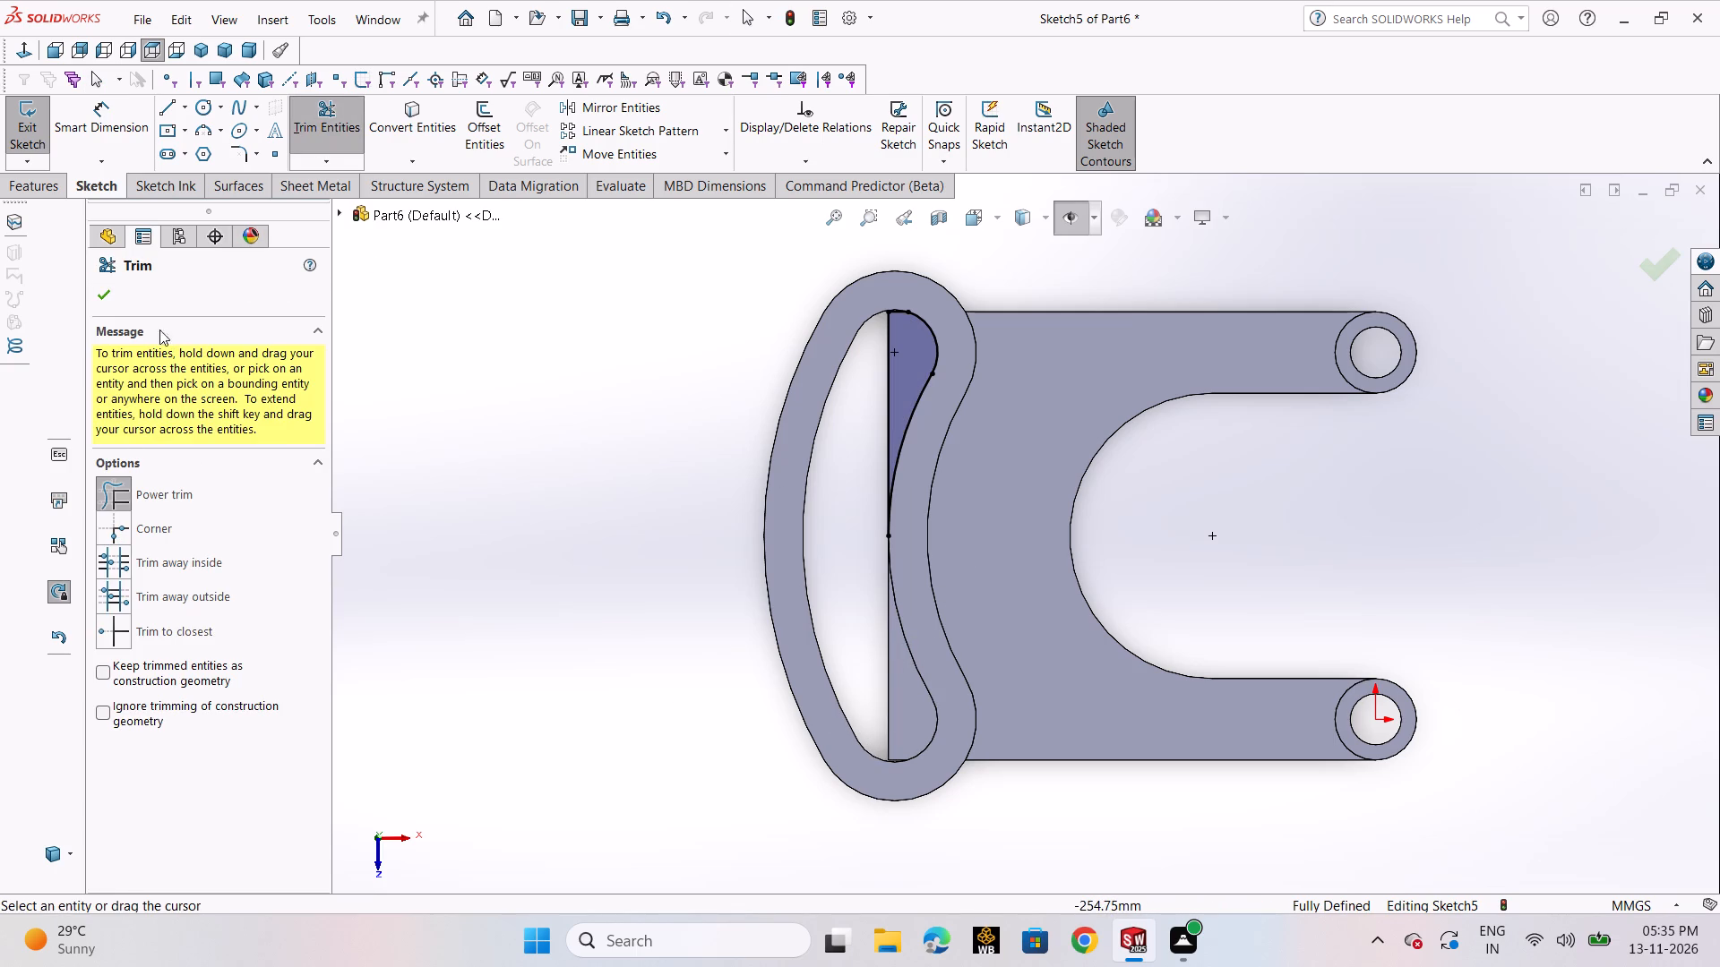
left_click(101, 295)
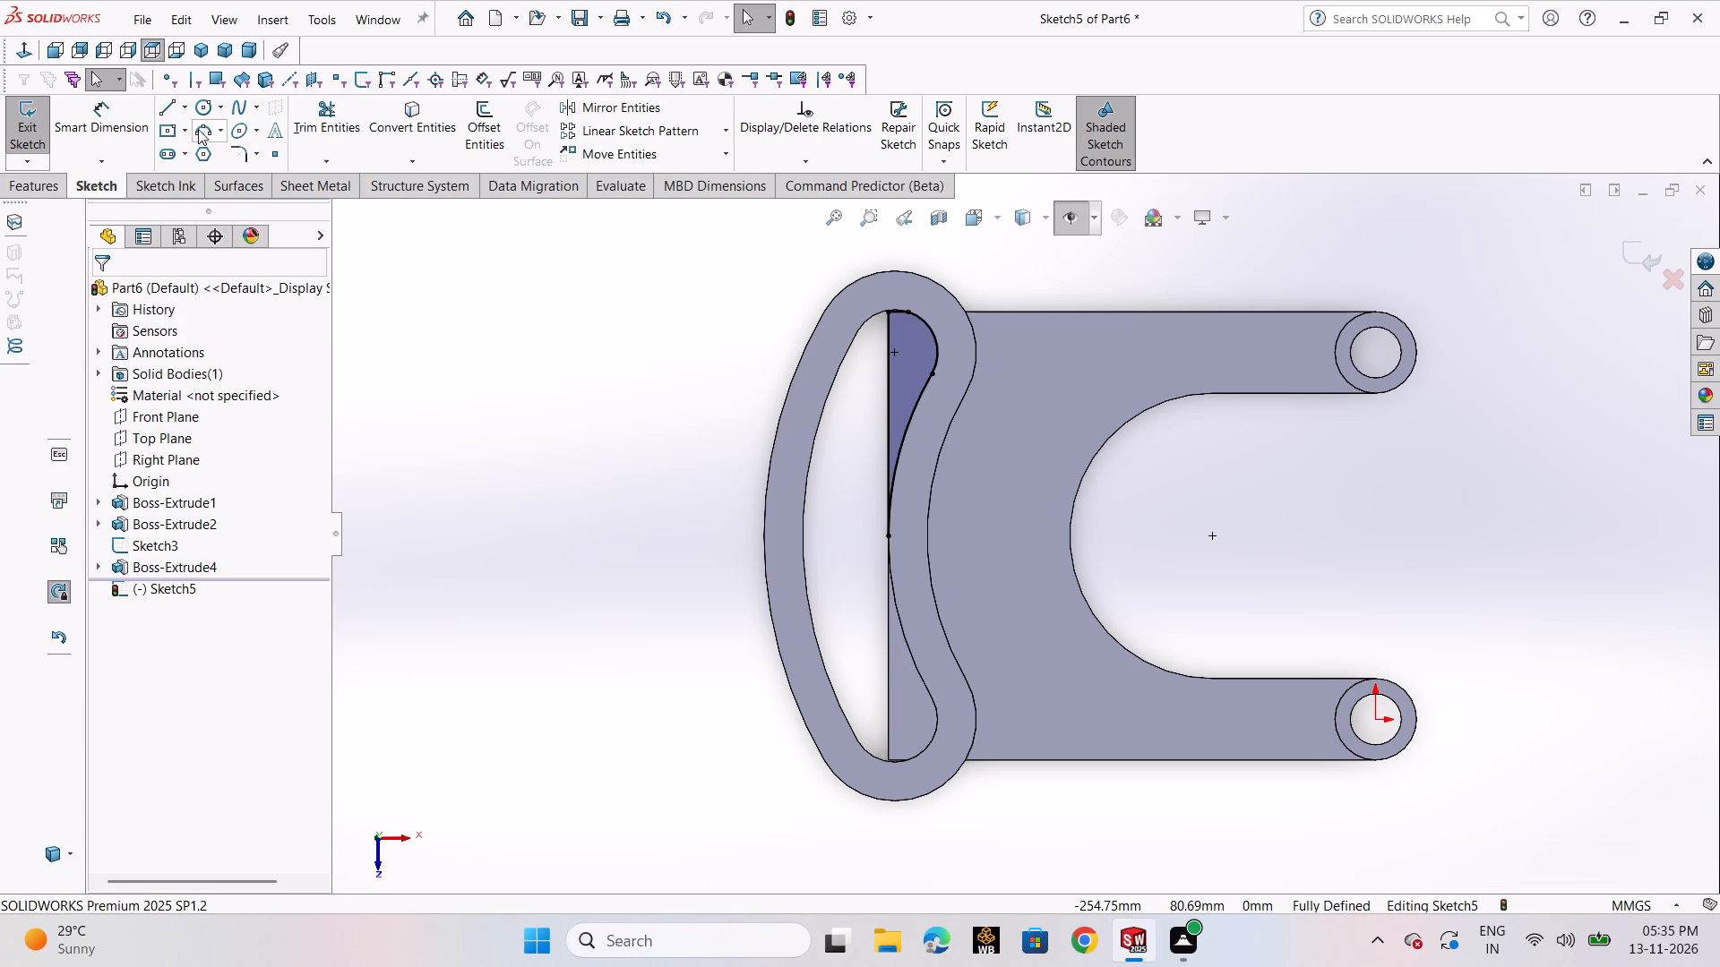
left_click(311, 130)
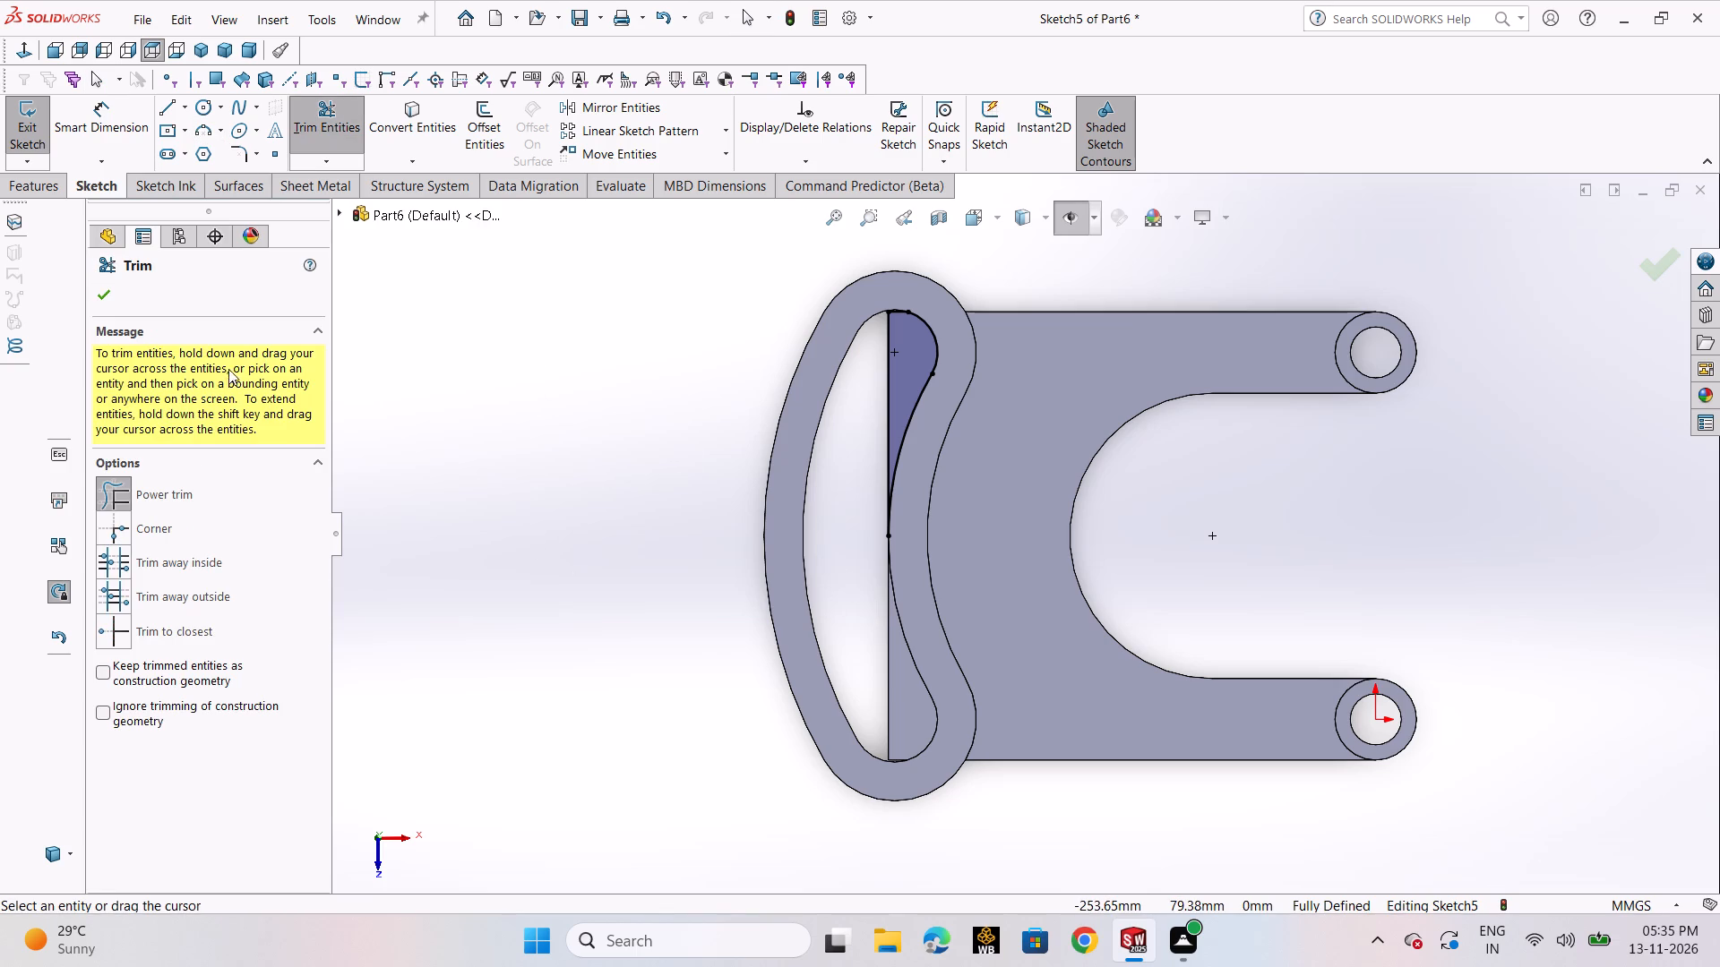
left_click(101, 308)
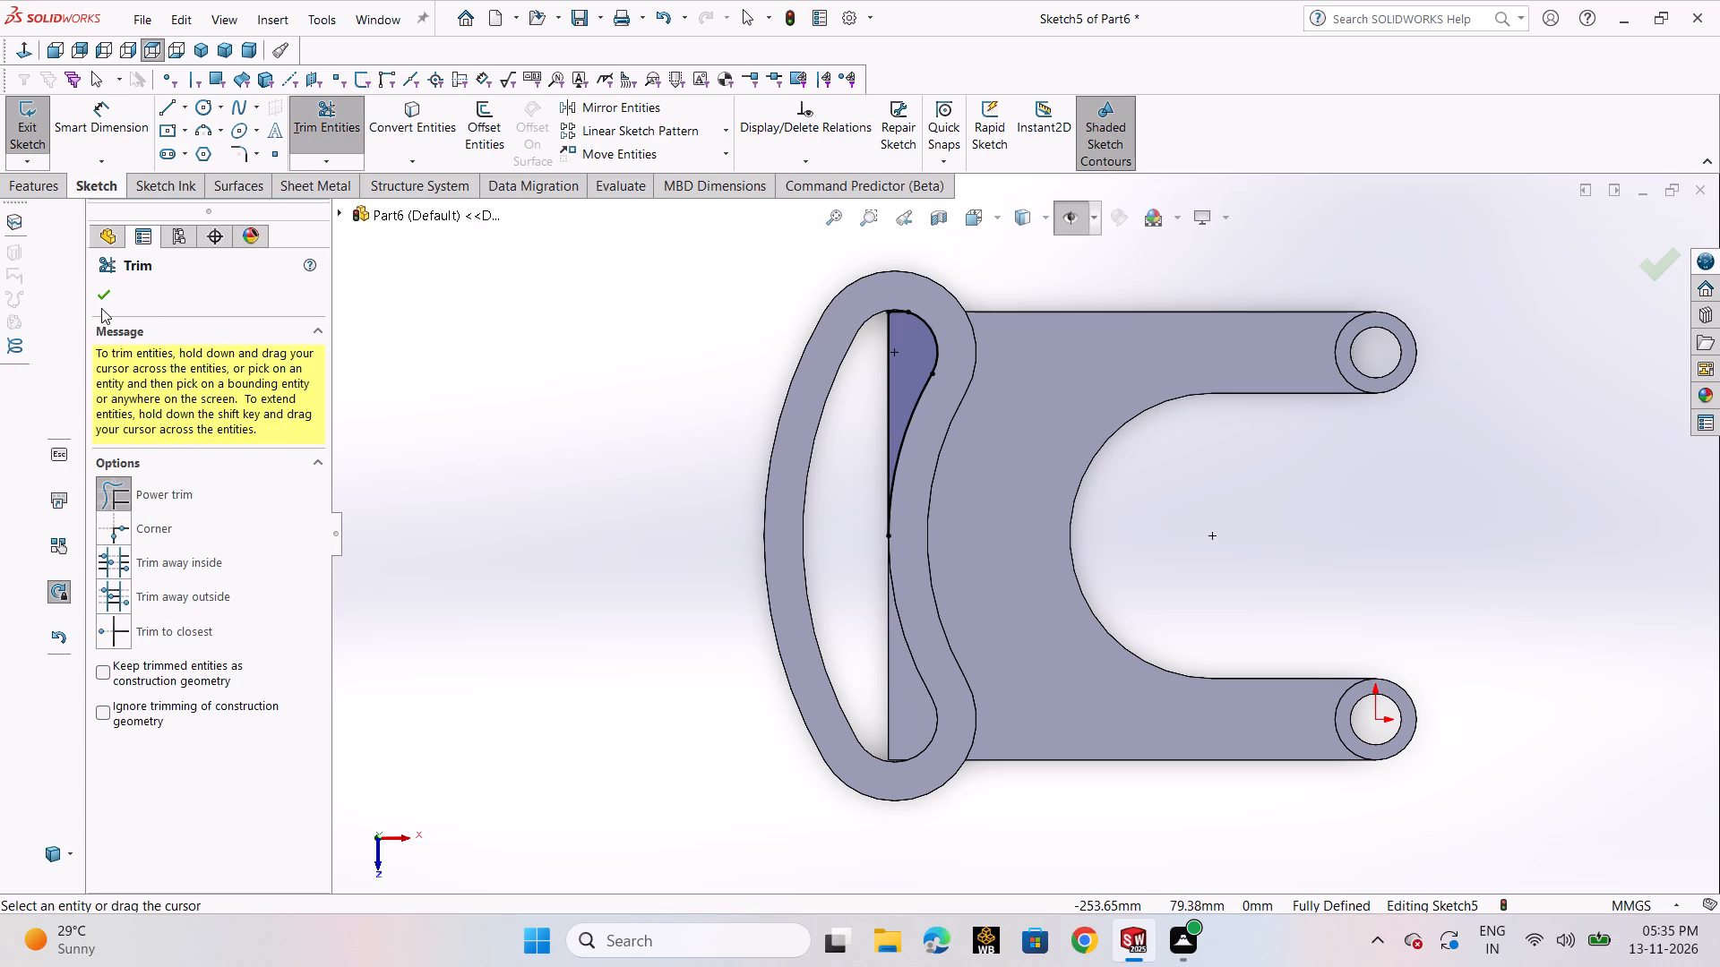
left_click(102, 300)
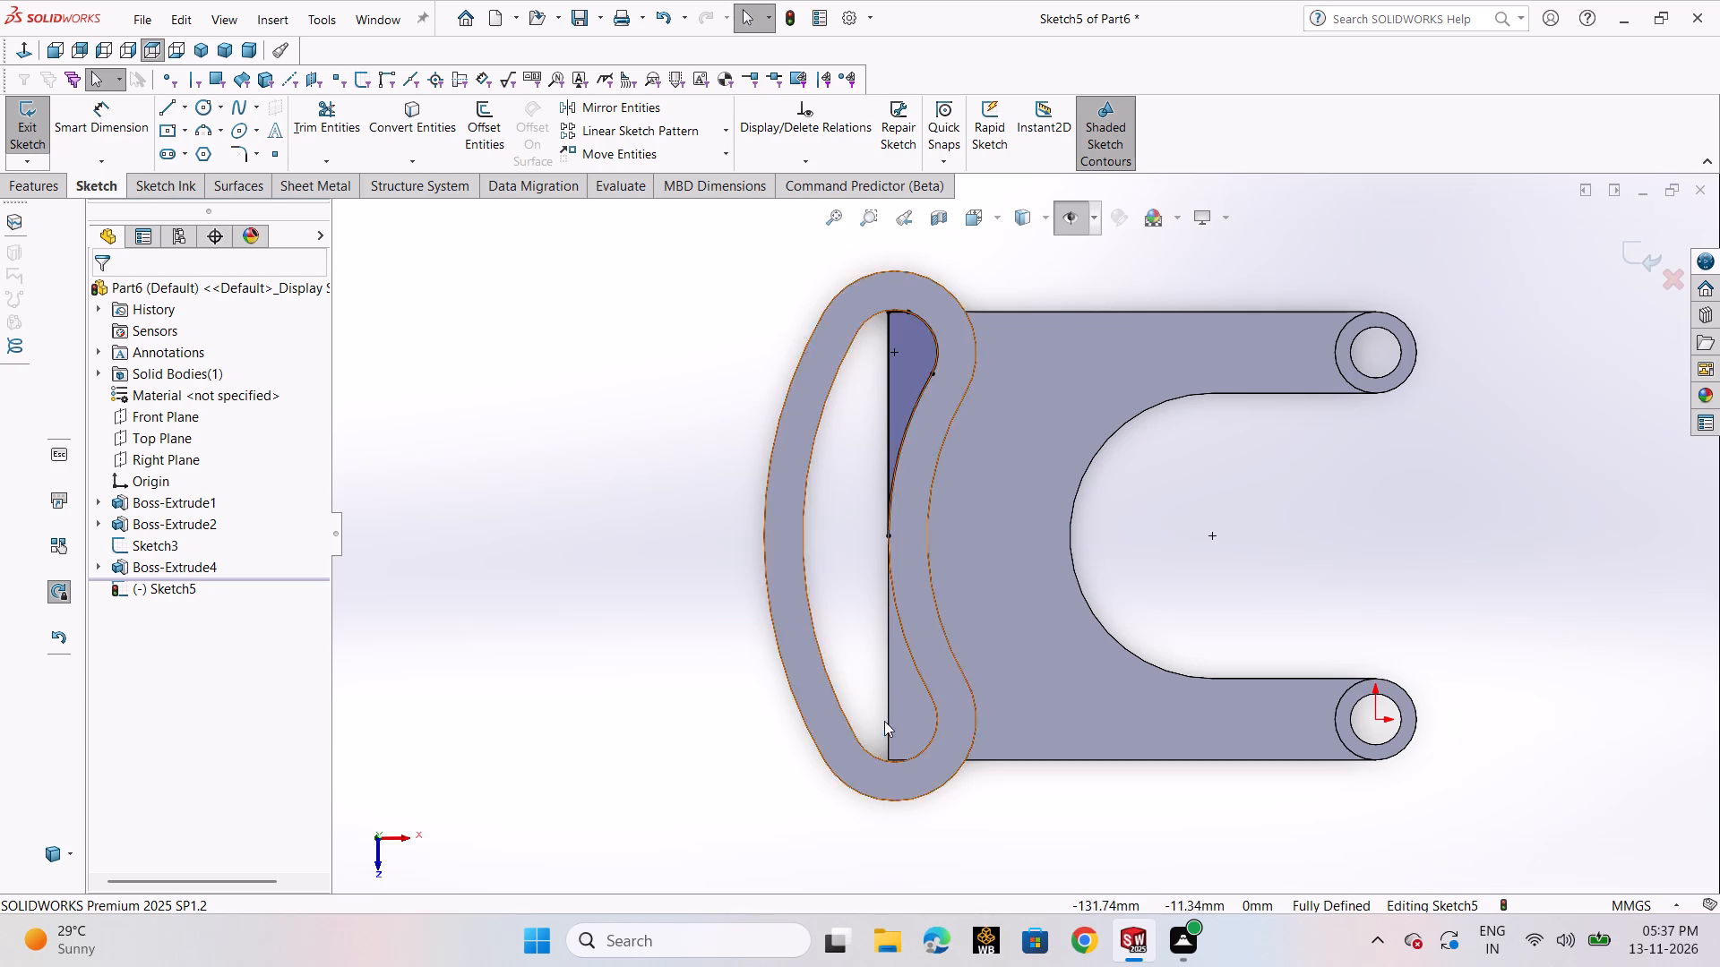
Convert the four edges bounding the lower protruding plate region inside the arc slot into the cut sketch.
left_click(429, 130)
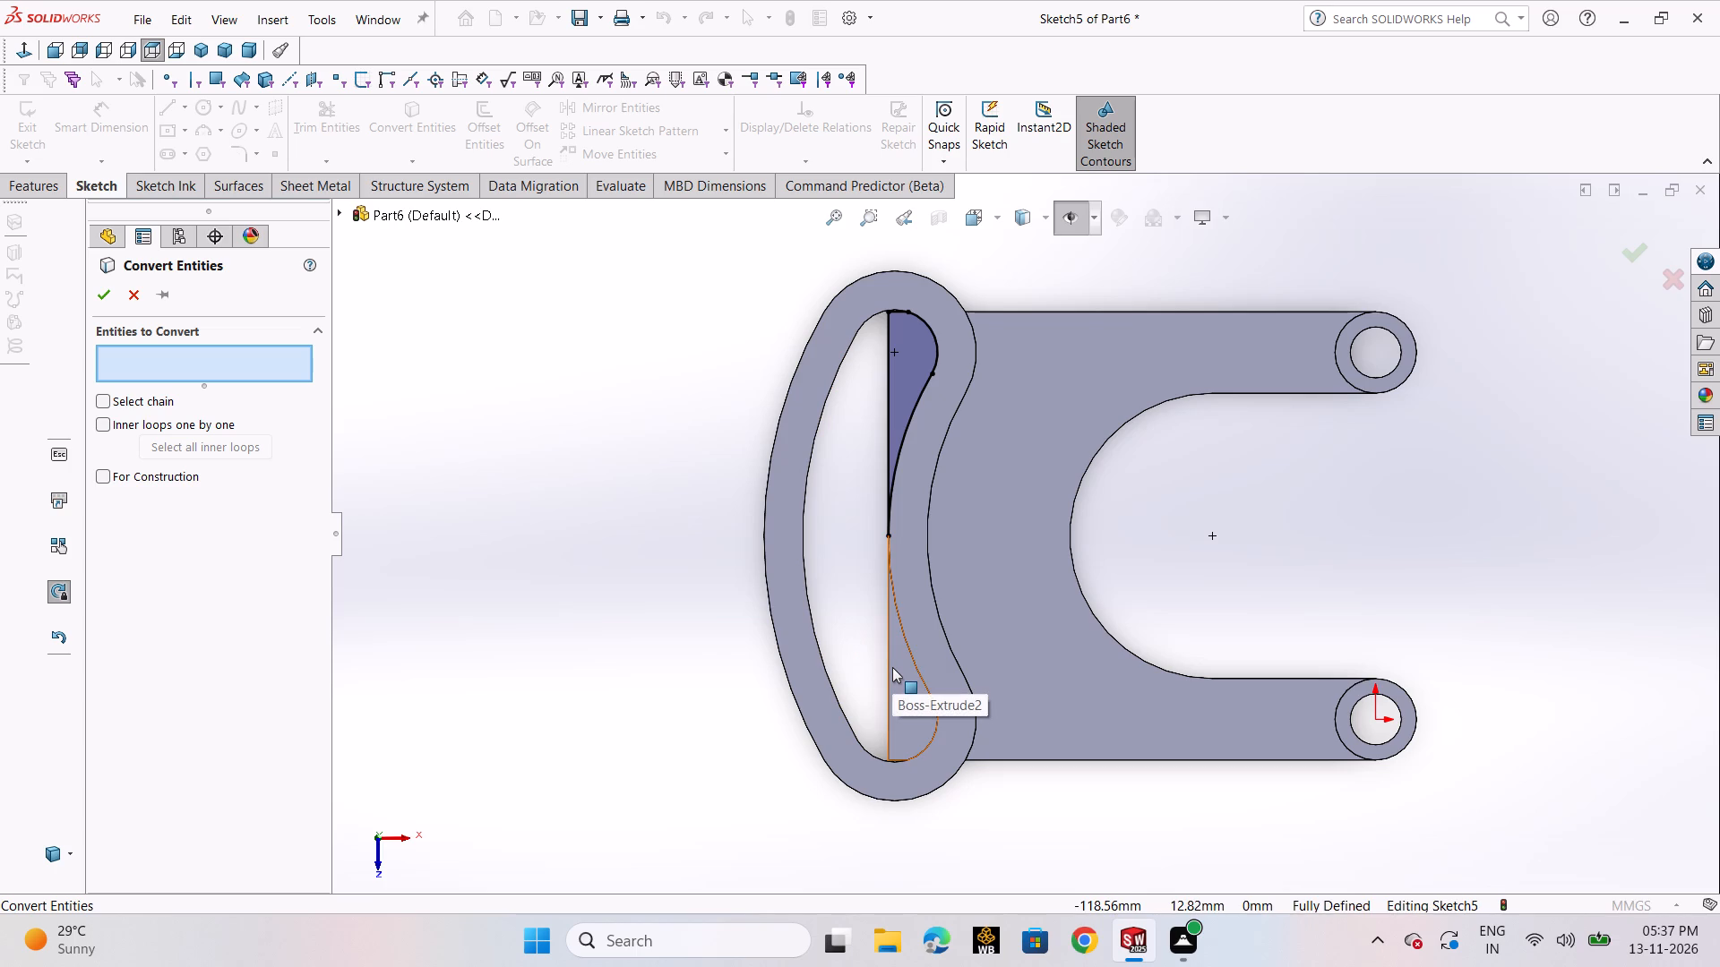
left_click(890, 655)
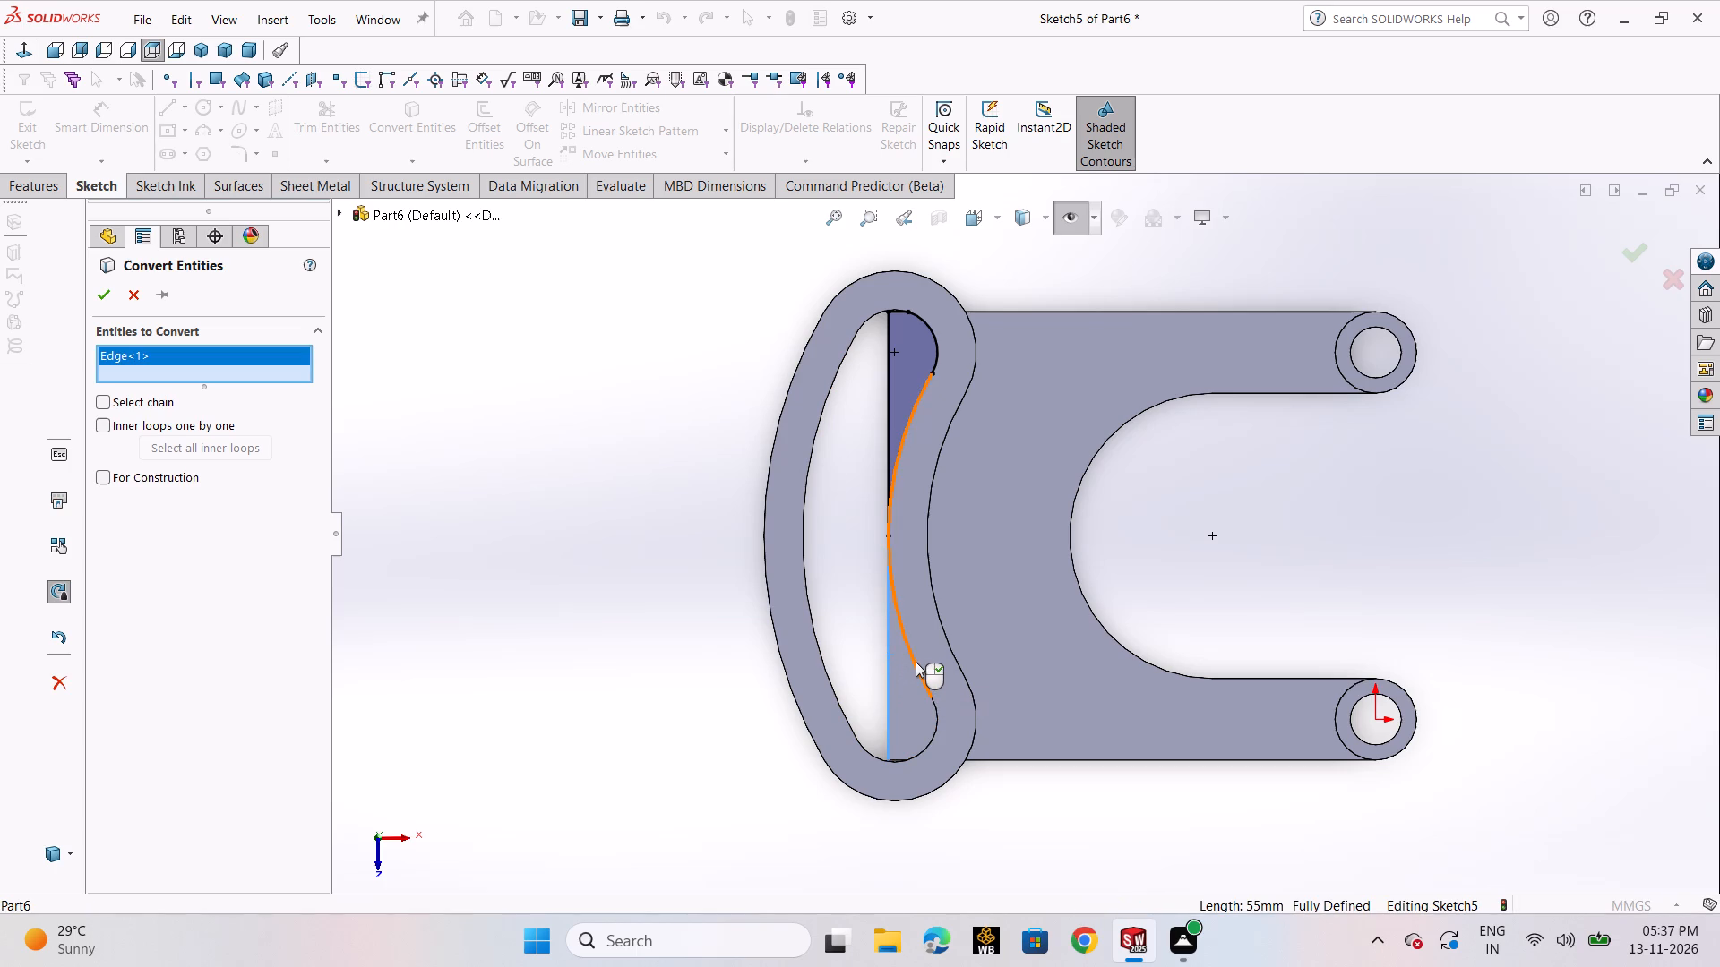
left_click(916, 670)
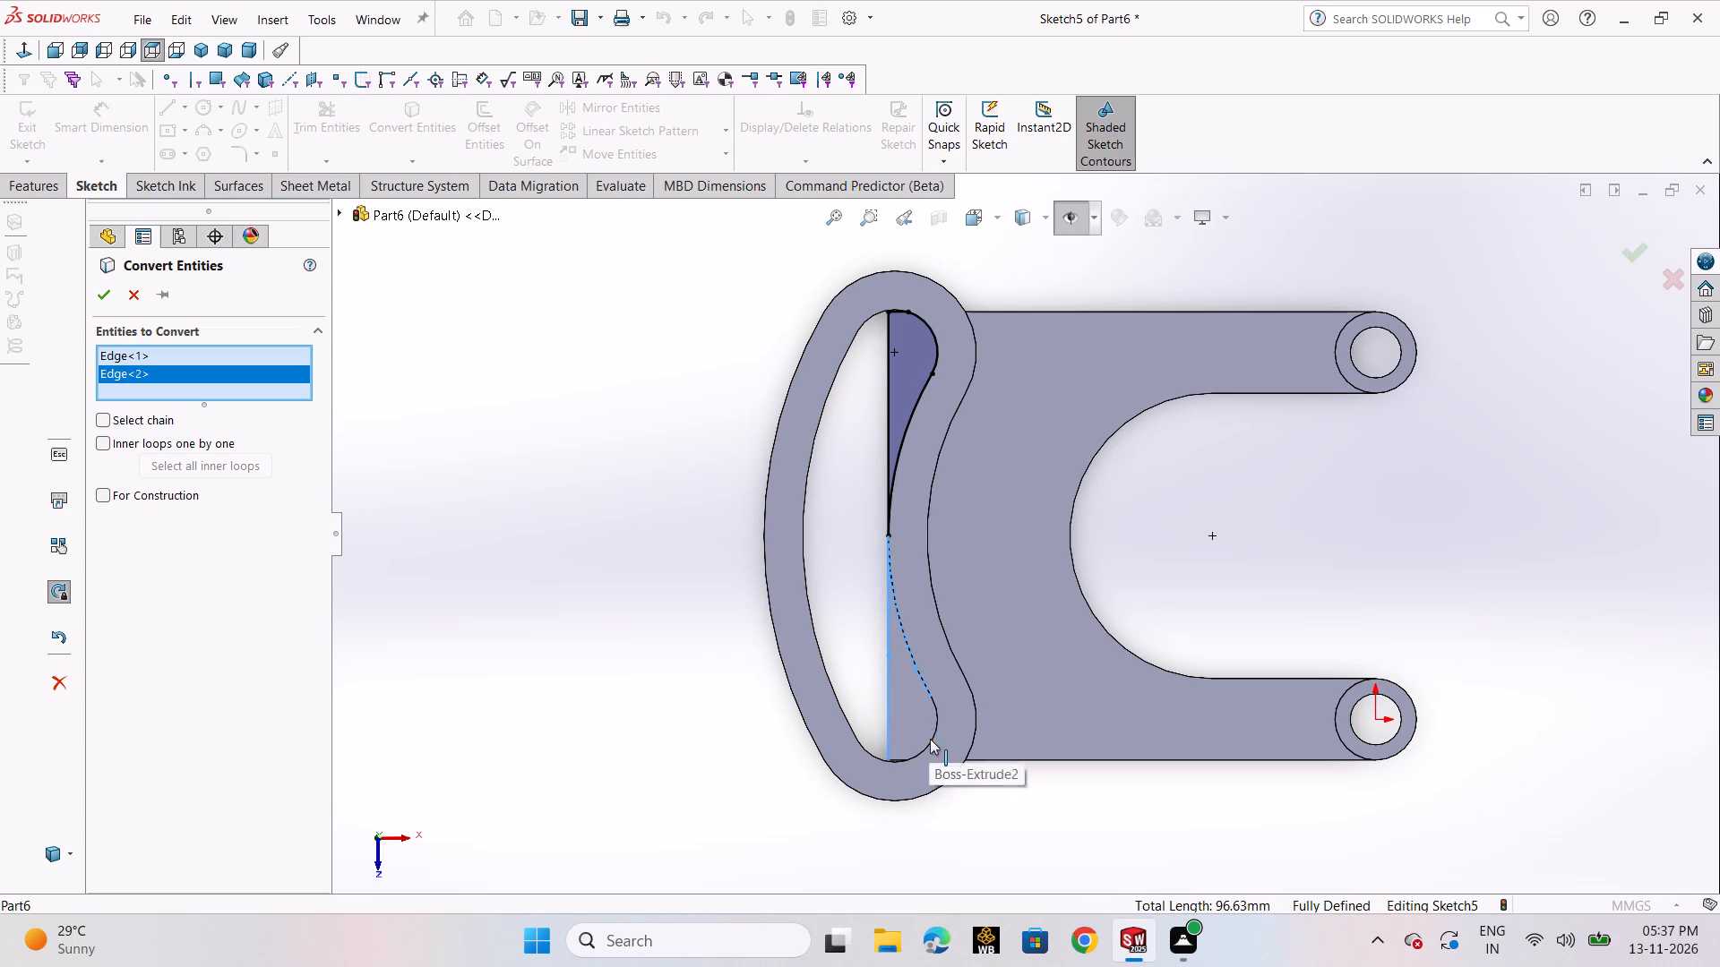
left_click(930, 739)
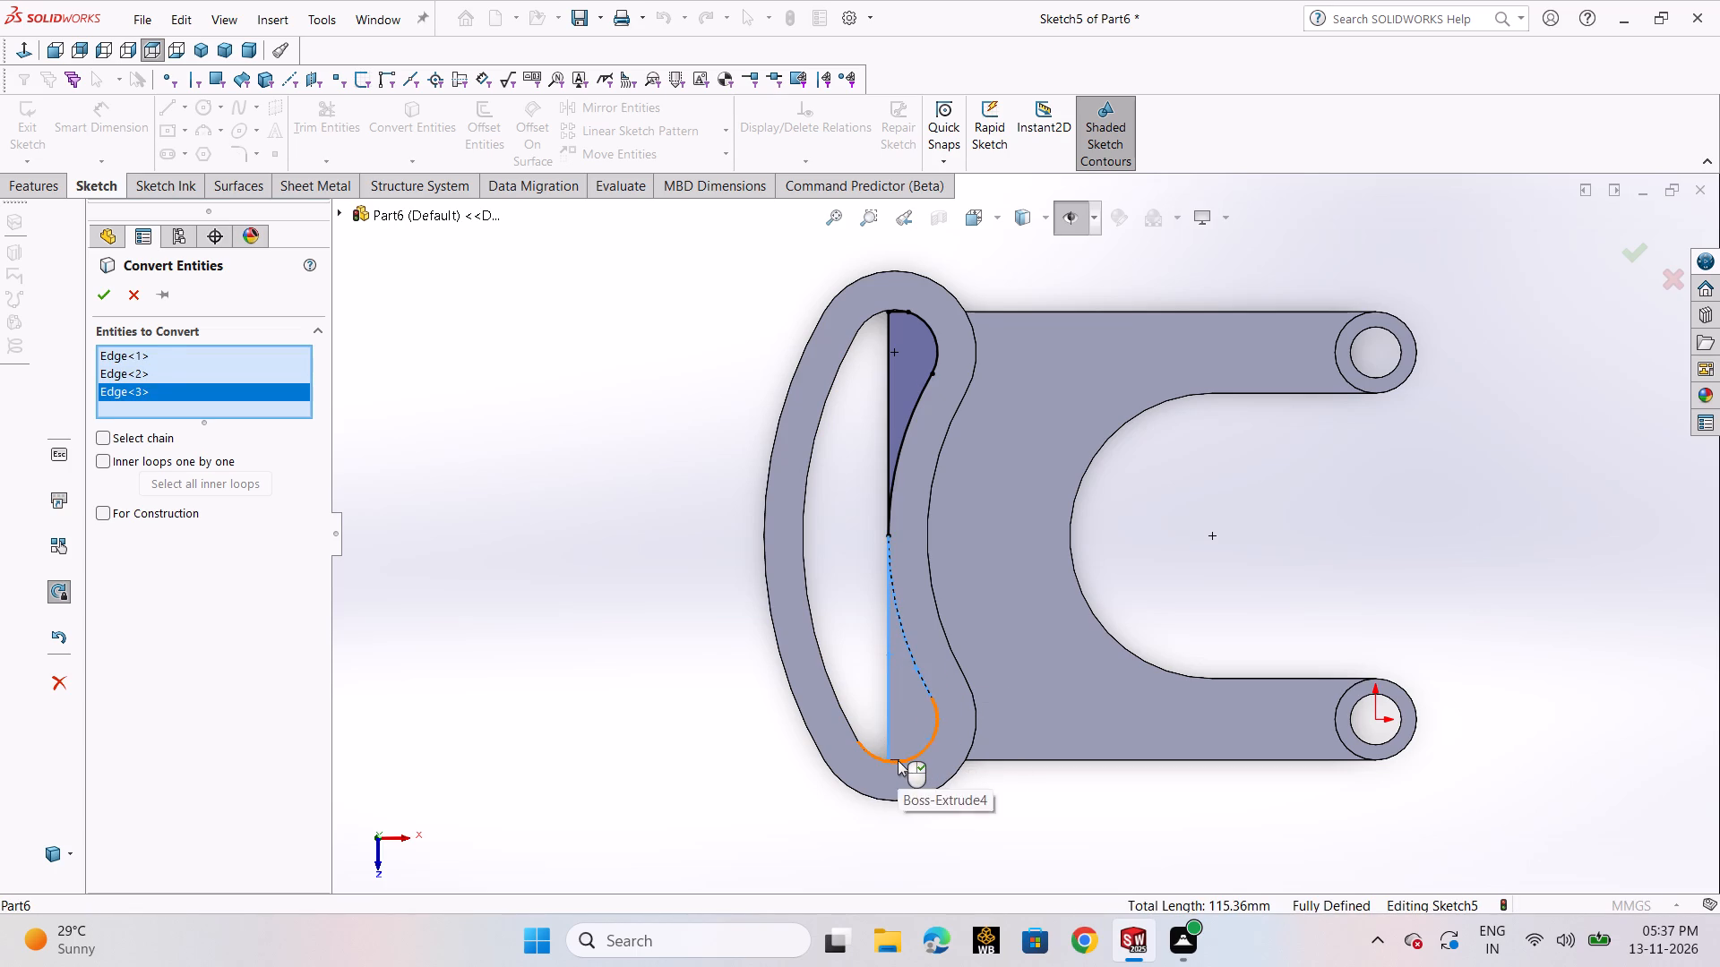
left_click(898, 757)
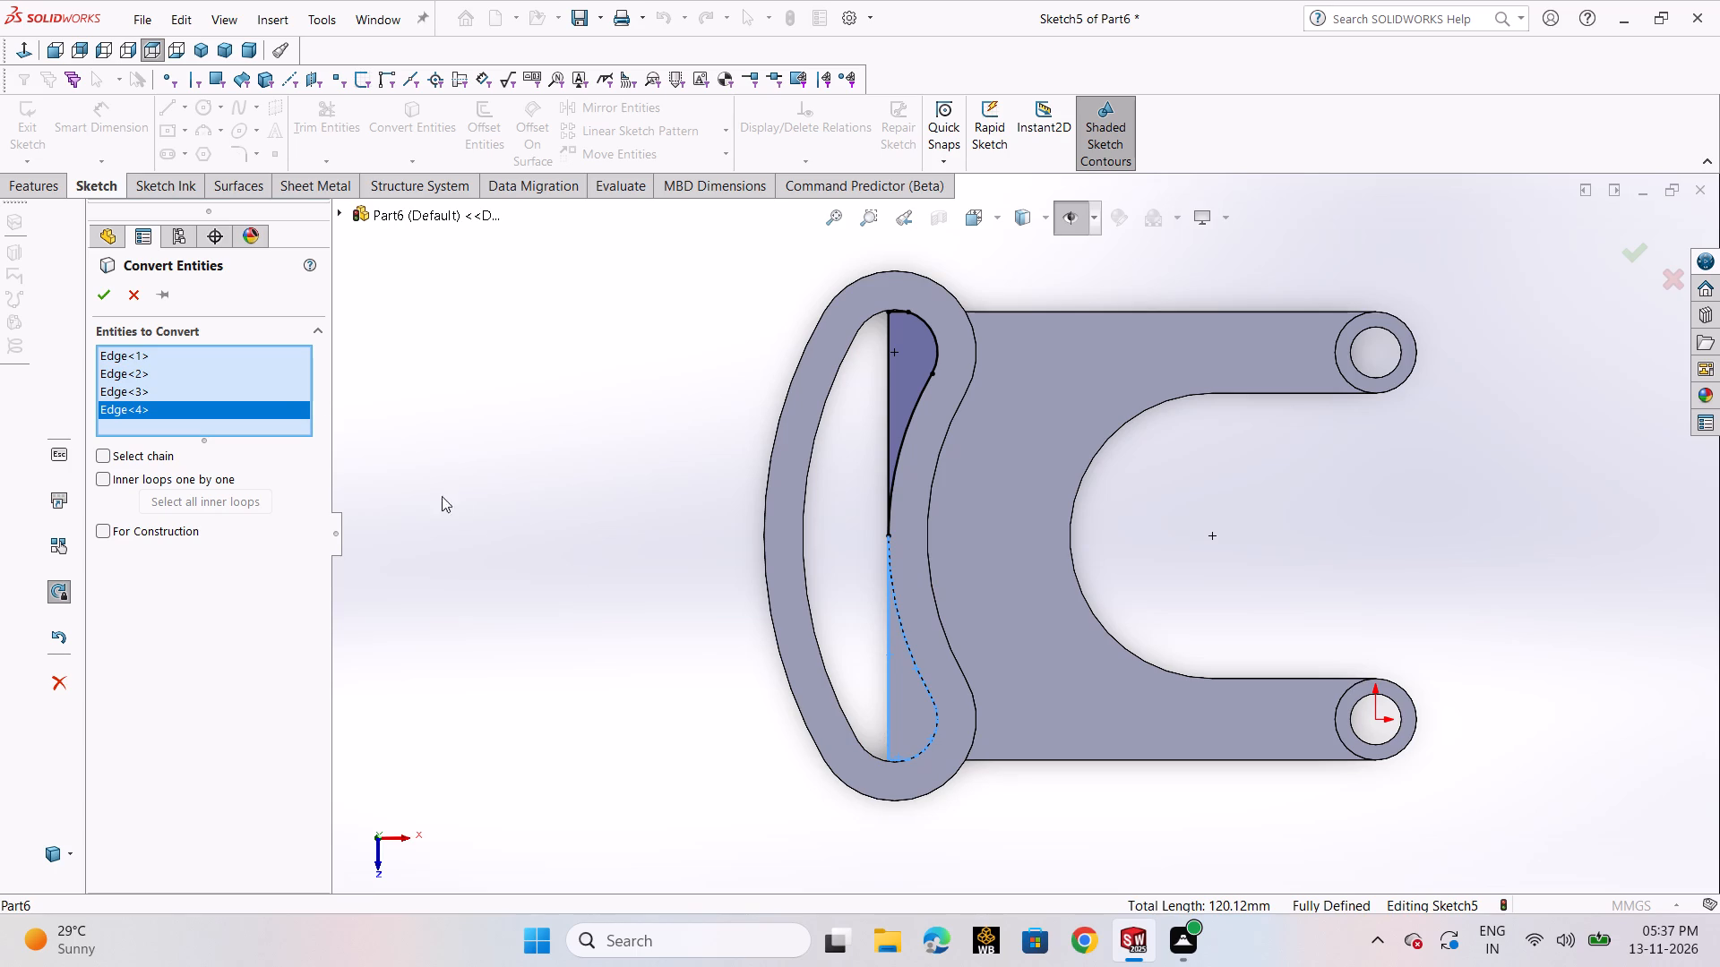
left_click(111, 303)
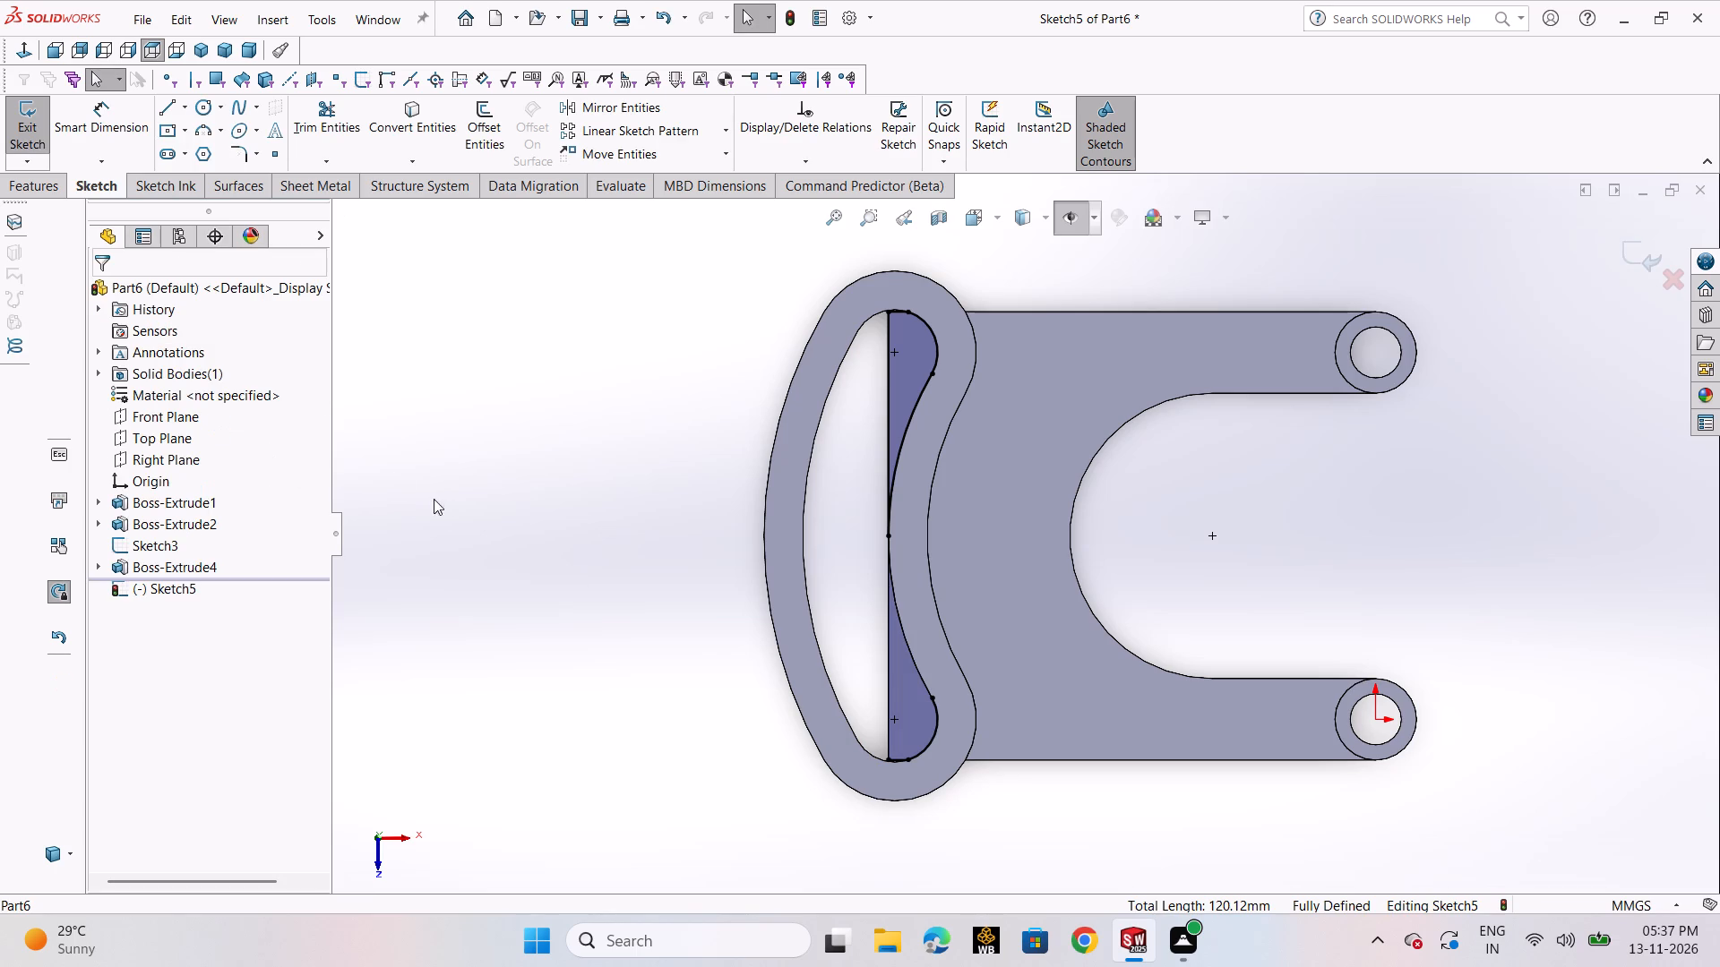
Close the sketch and cut both protruding contours inside the arc slot with a Blind depth of 14 mm.
left_click(27, 139)
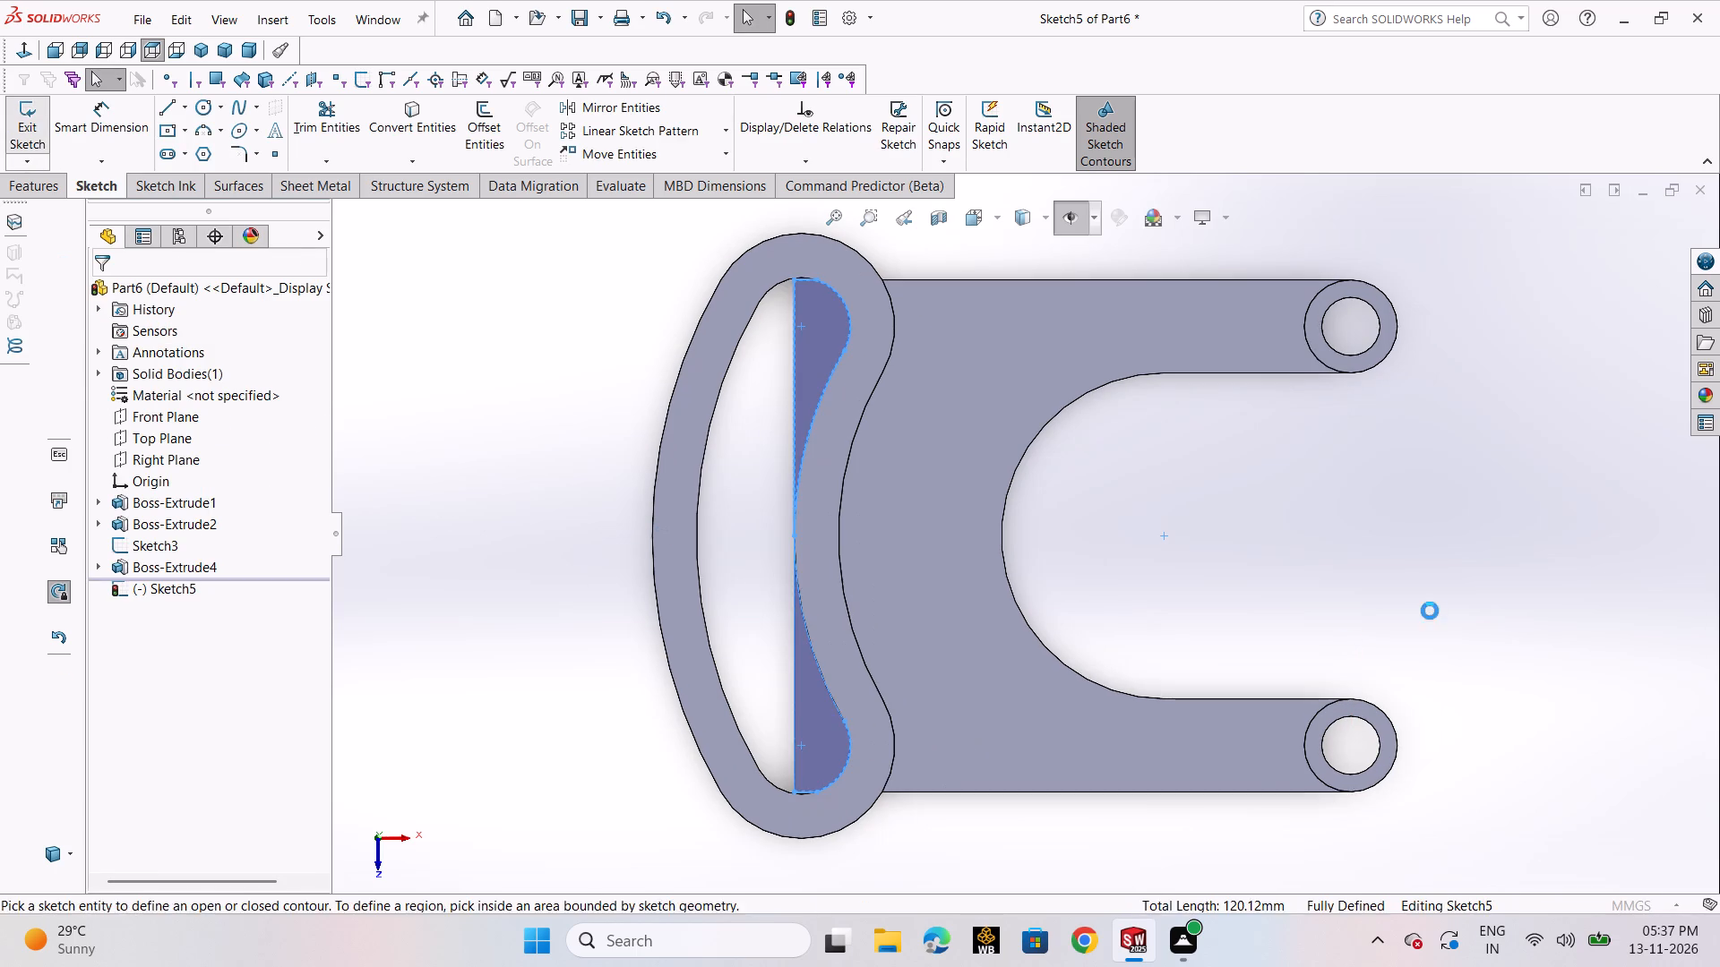
middle_click_drag(1432, 611, 1475, 462)
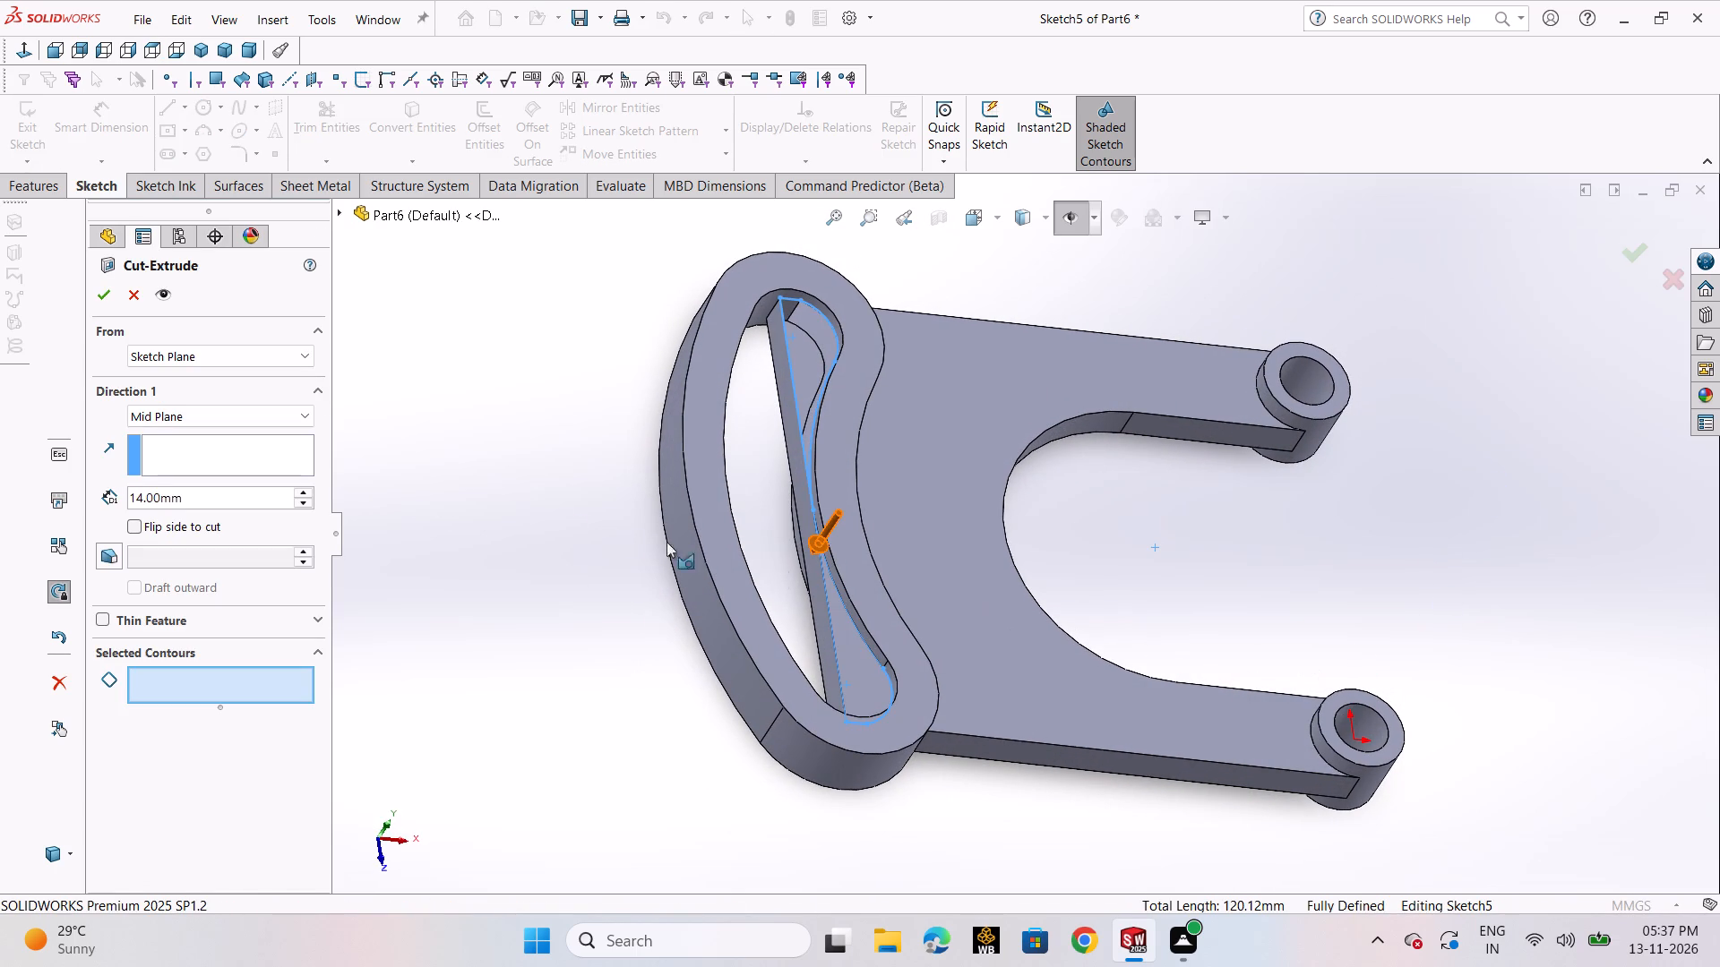
left_click(262, 416)
left_click(259, 431)
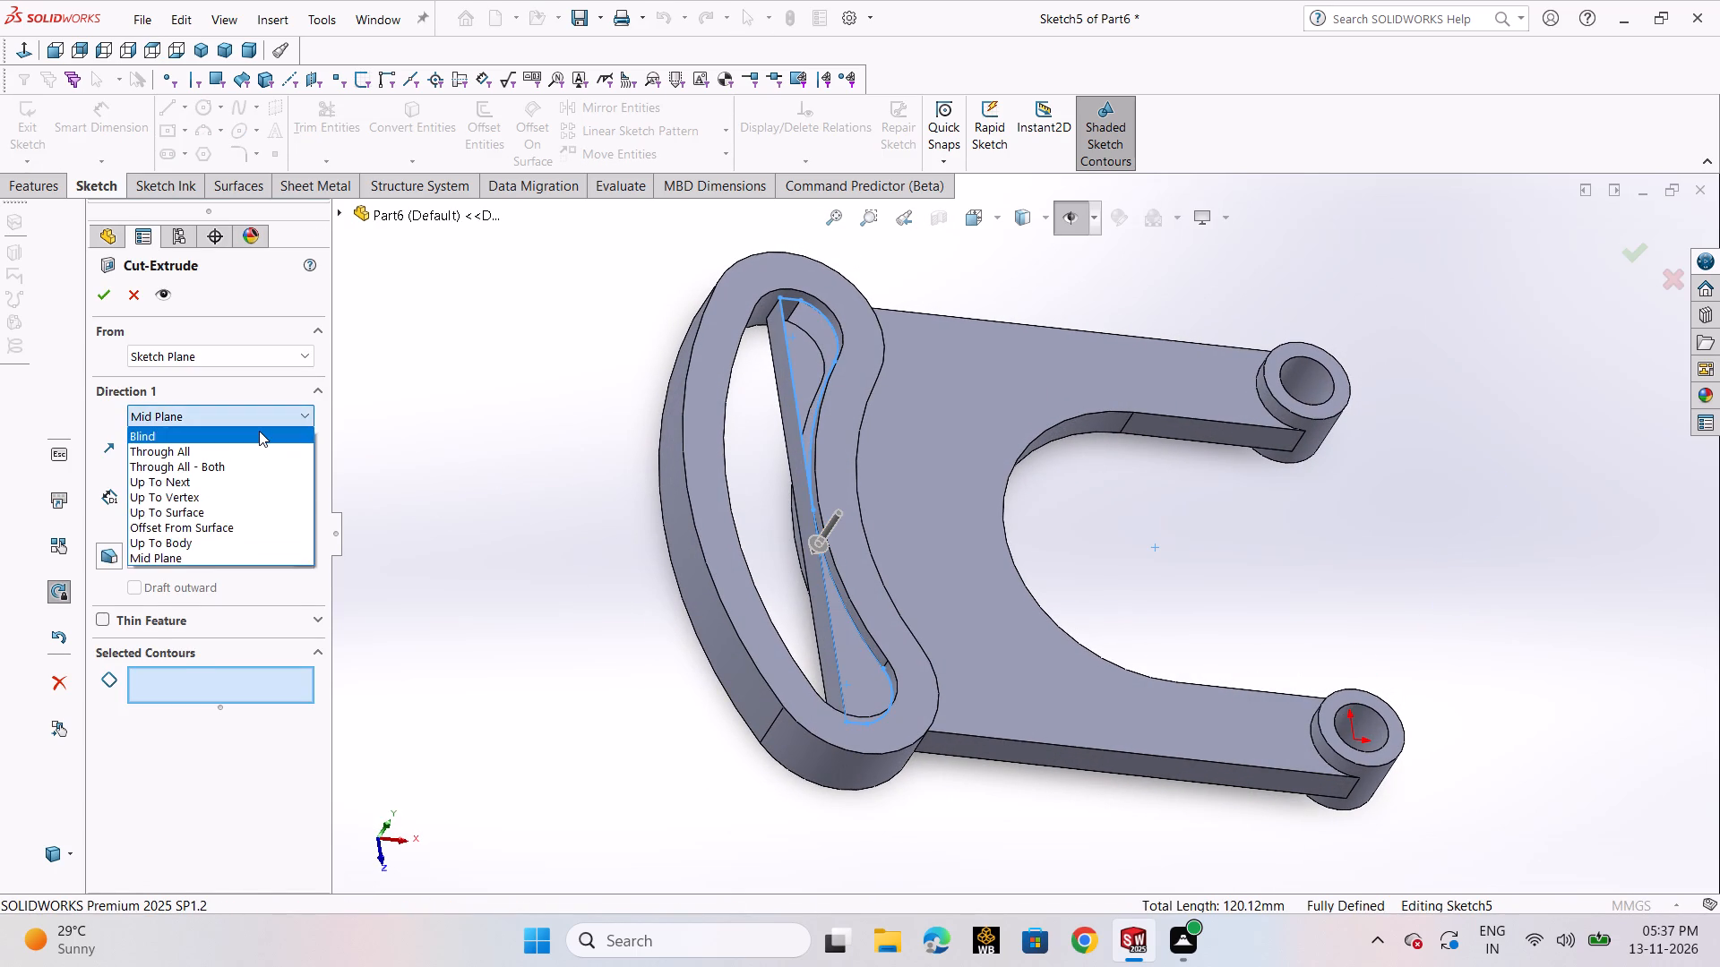
left_click(797, 366)
left_click(791, 372)
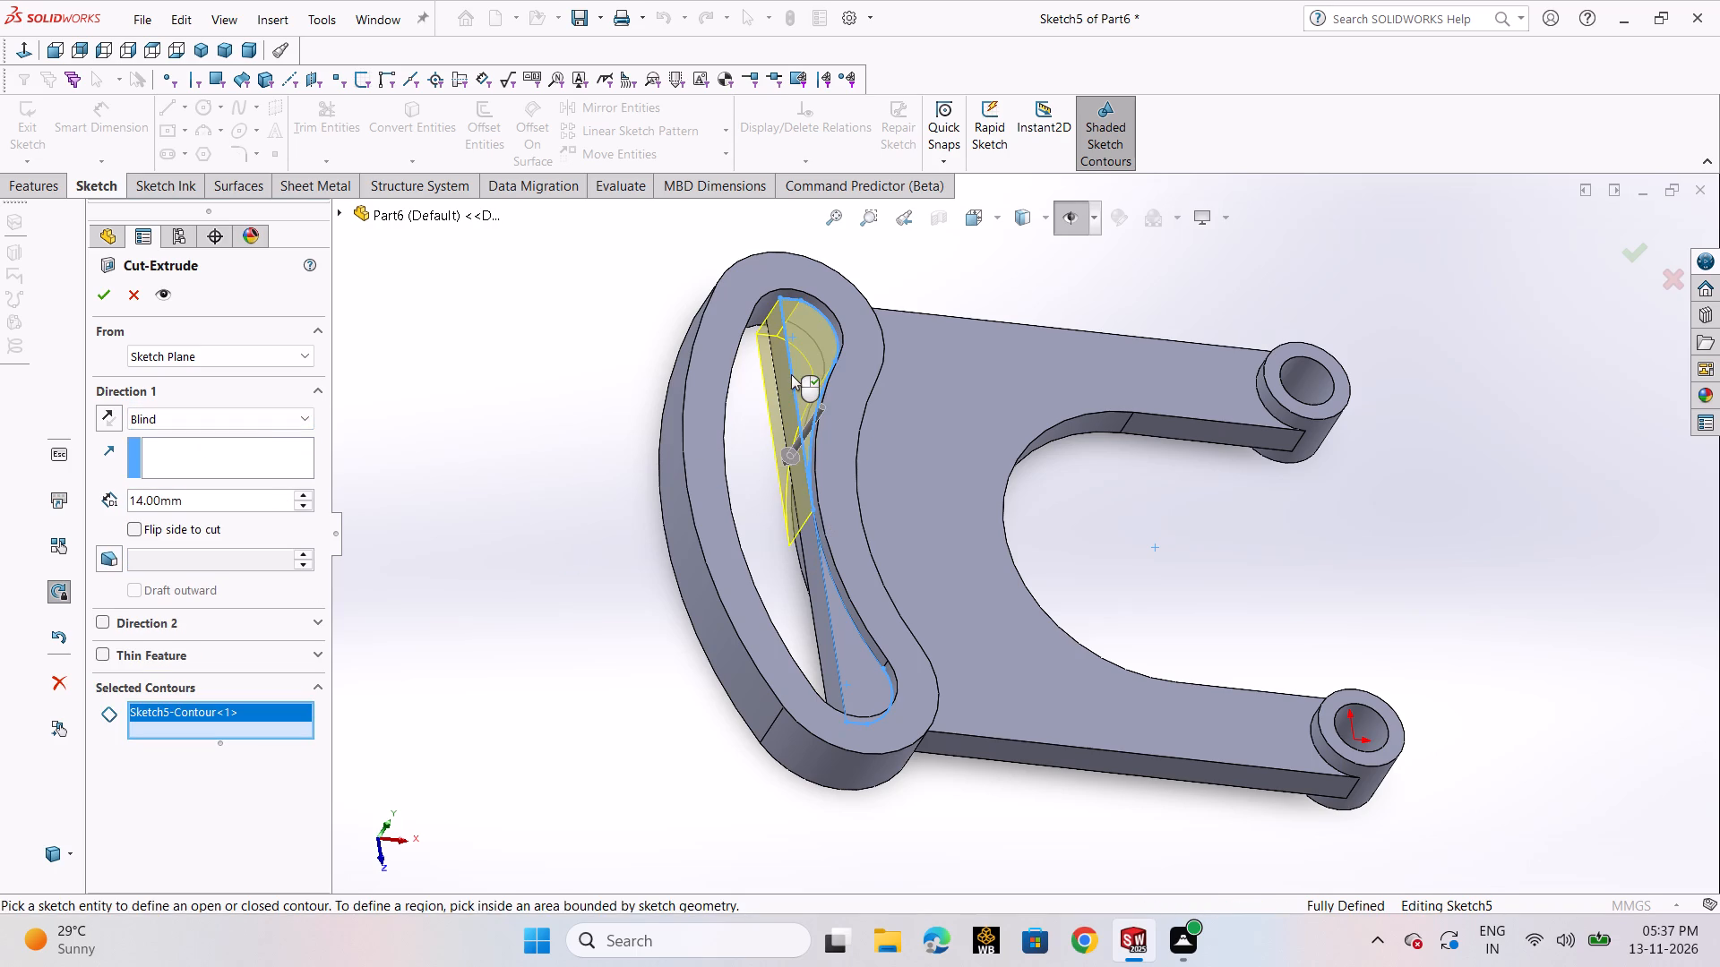
left_click(829, 605)
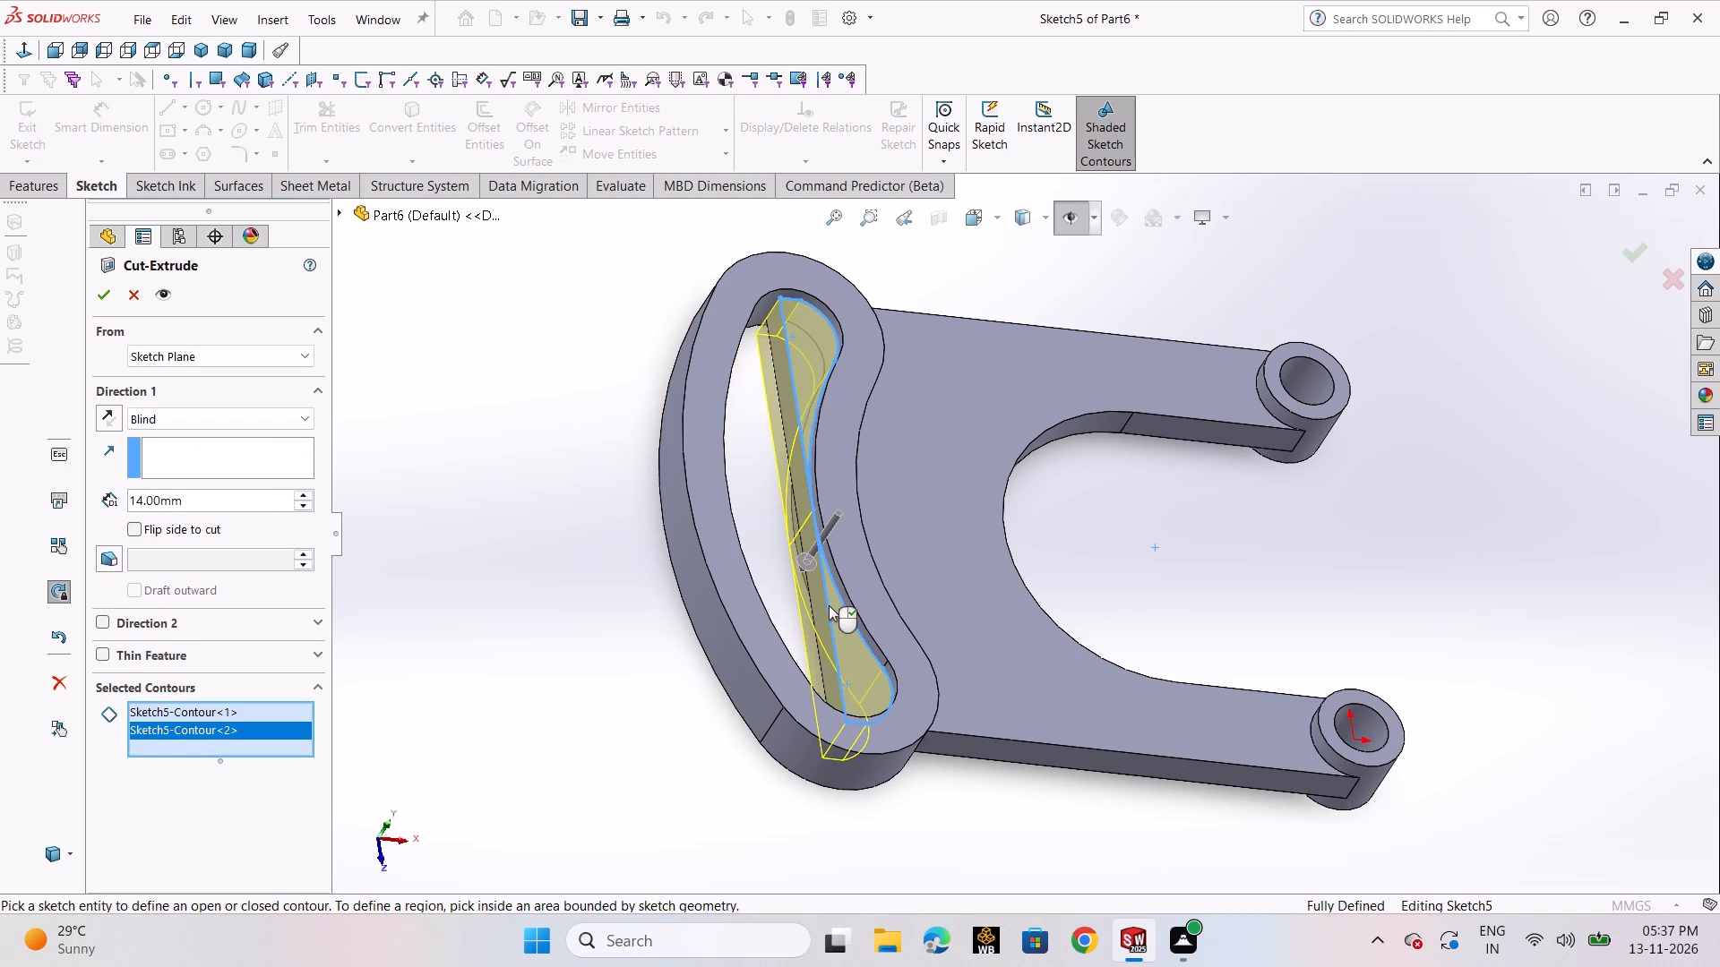
left_click(98, 300)
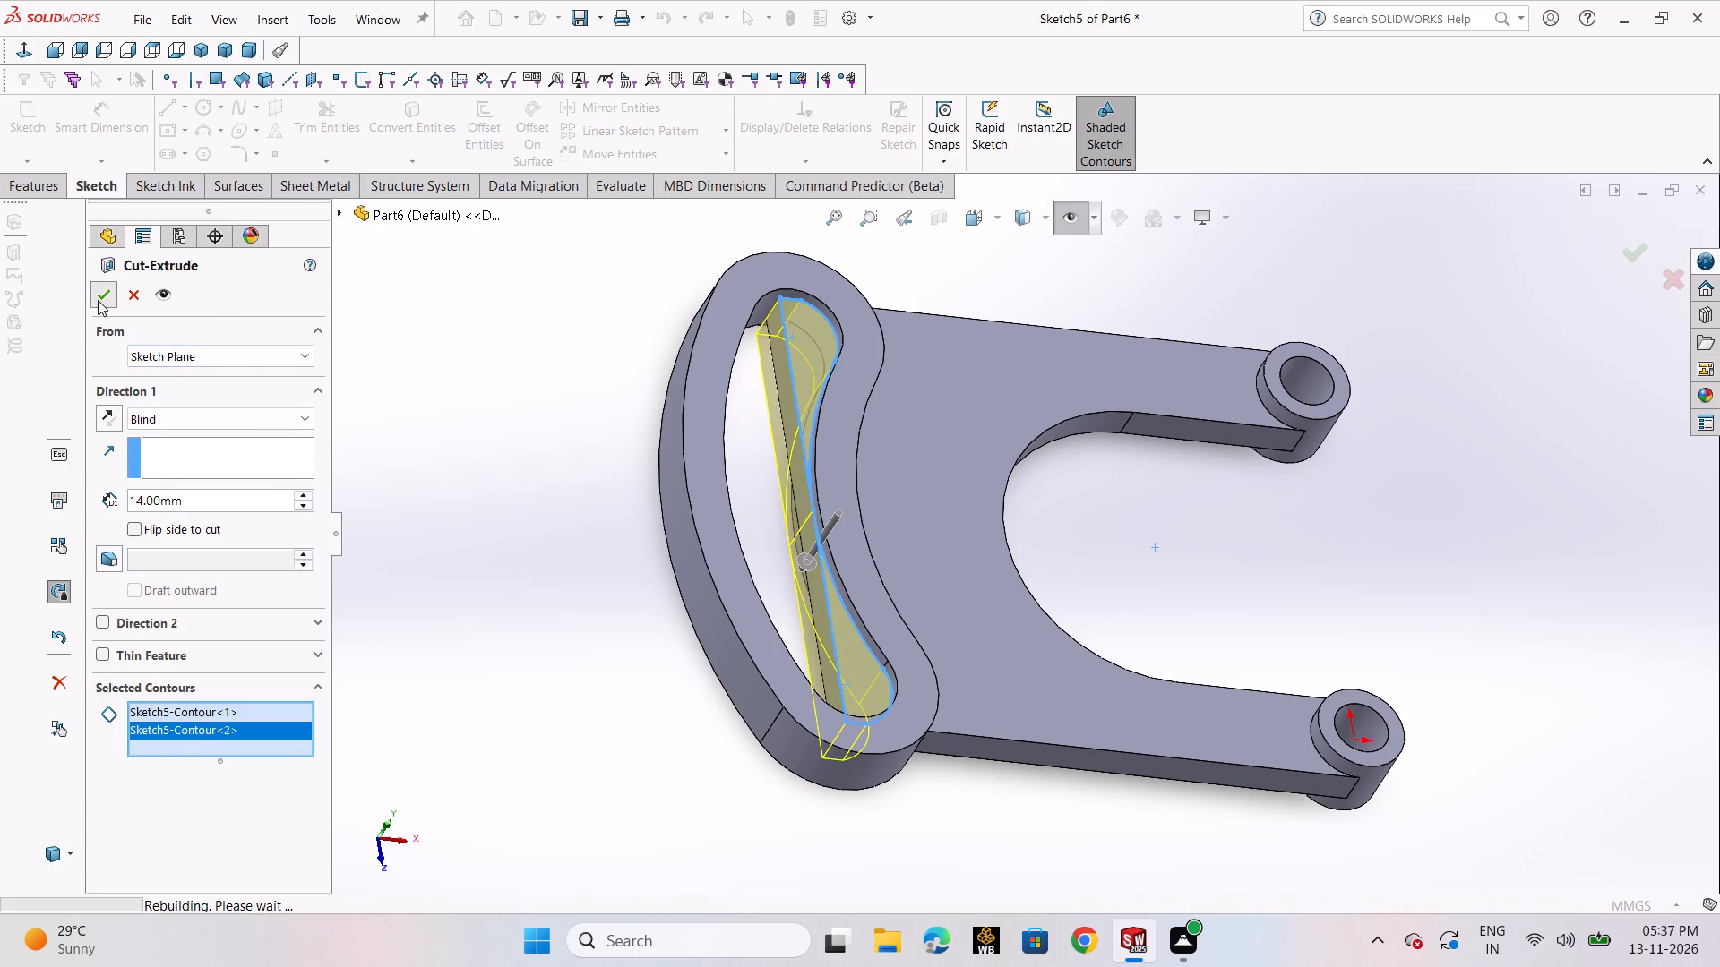
left_click(598, 580)
Start a sketch on the plate face and draw a corner rectangle about 21 by 10 mm up from the plate's lower straight edge.
middle_click_drag(1520, 573, 1434, 592)
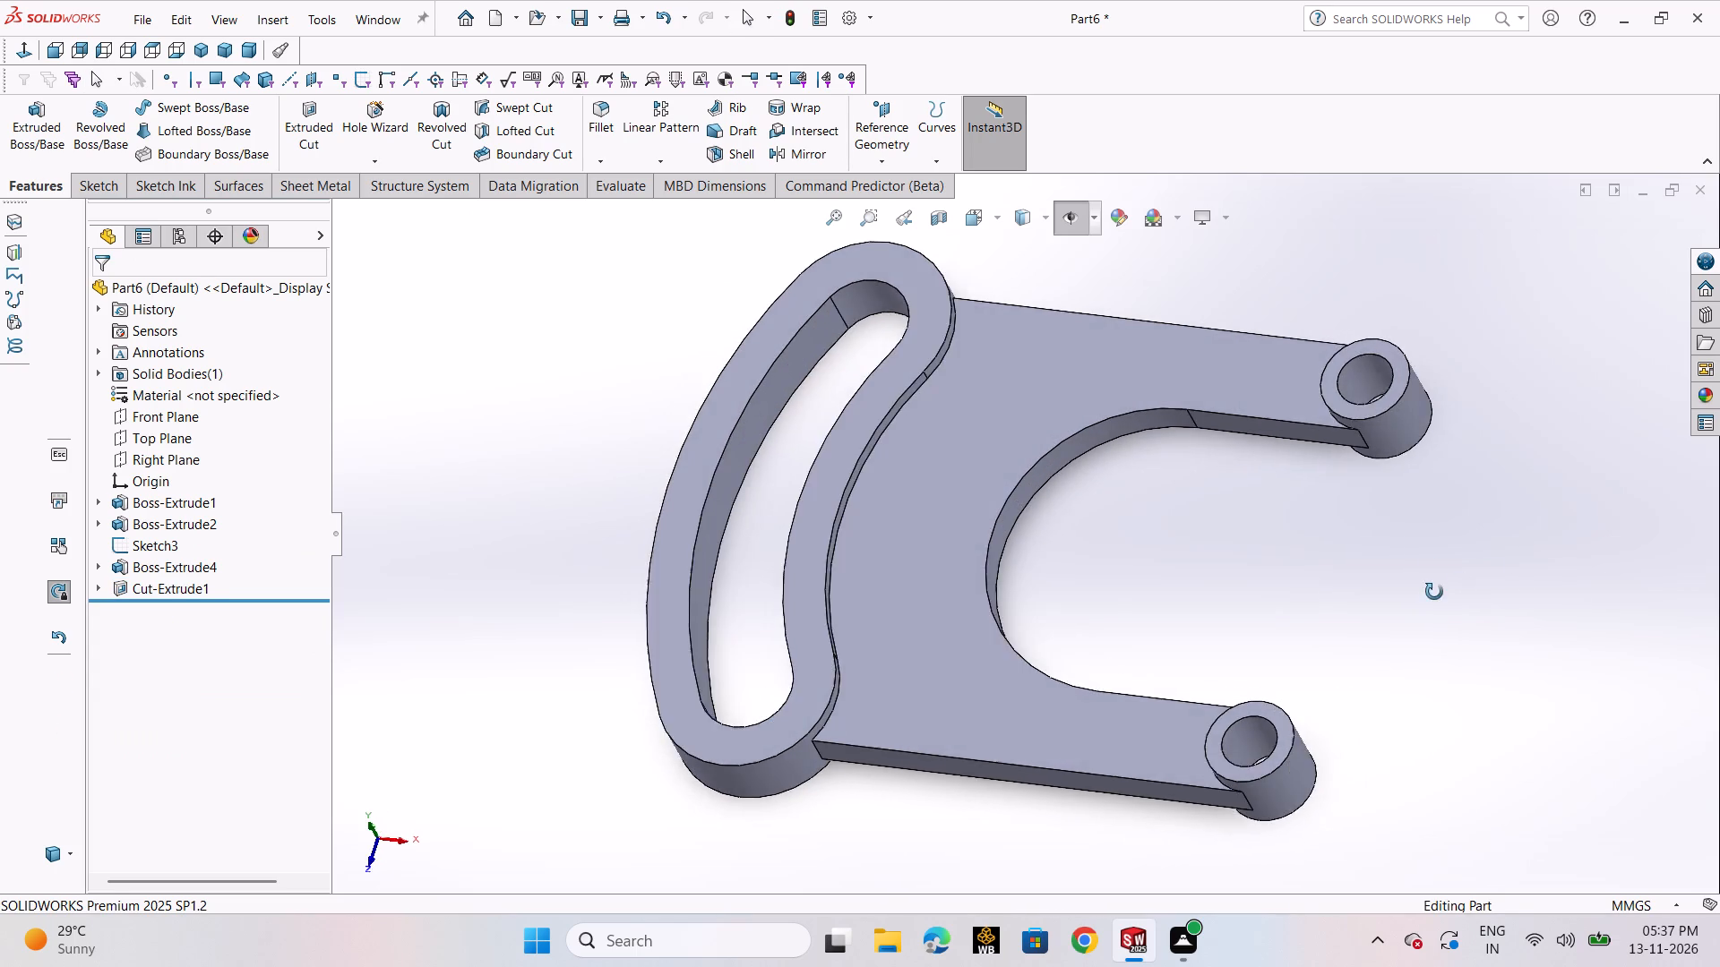
middle_click_drag(1434, 592, 1442, 543)
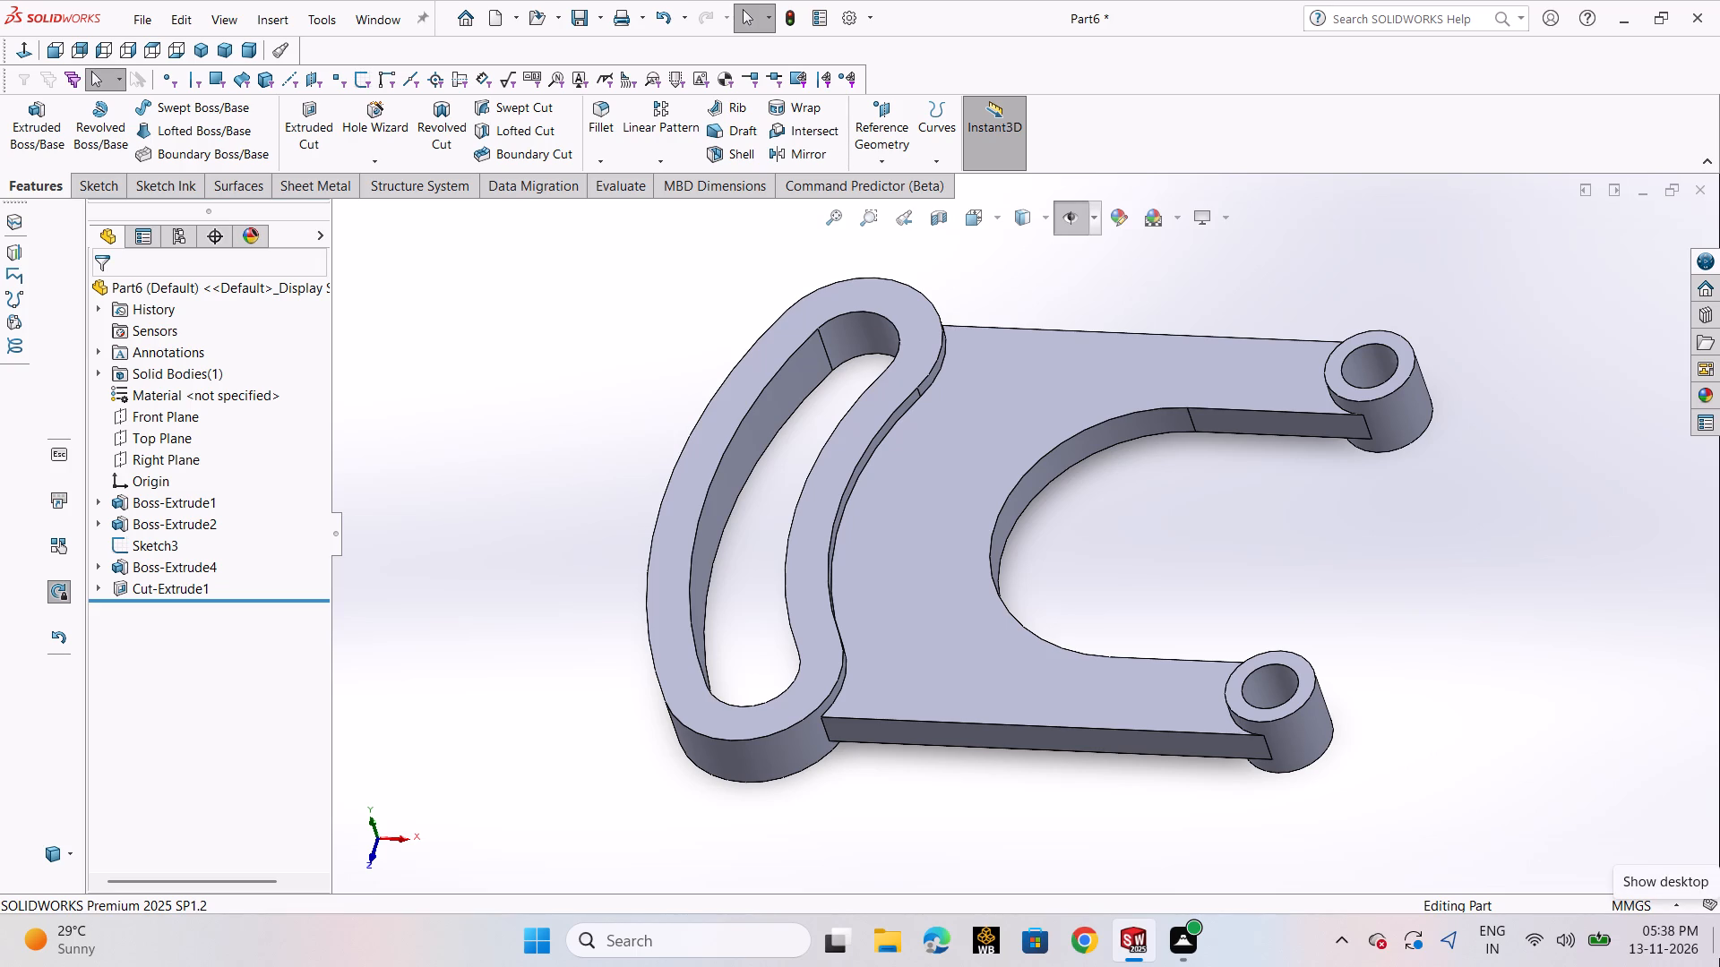
left_click(1028, 687)
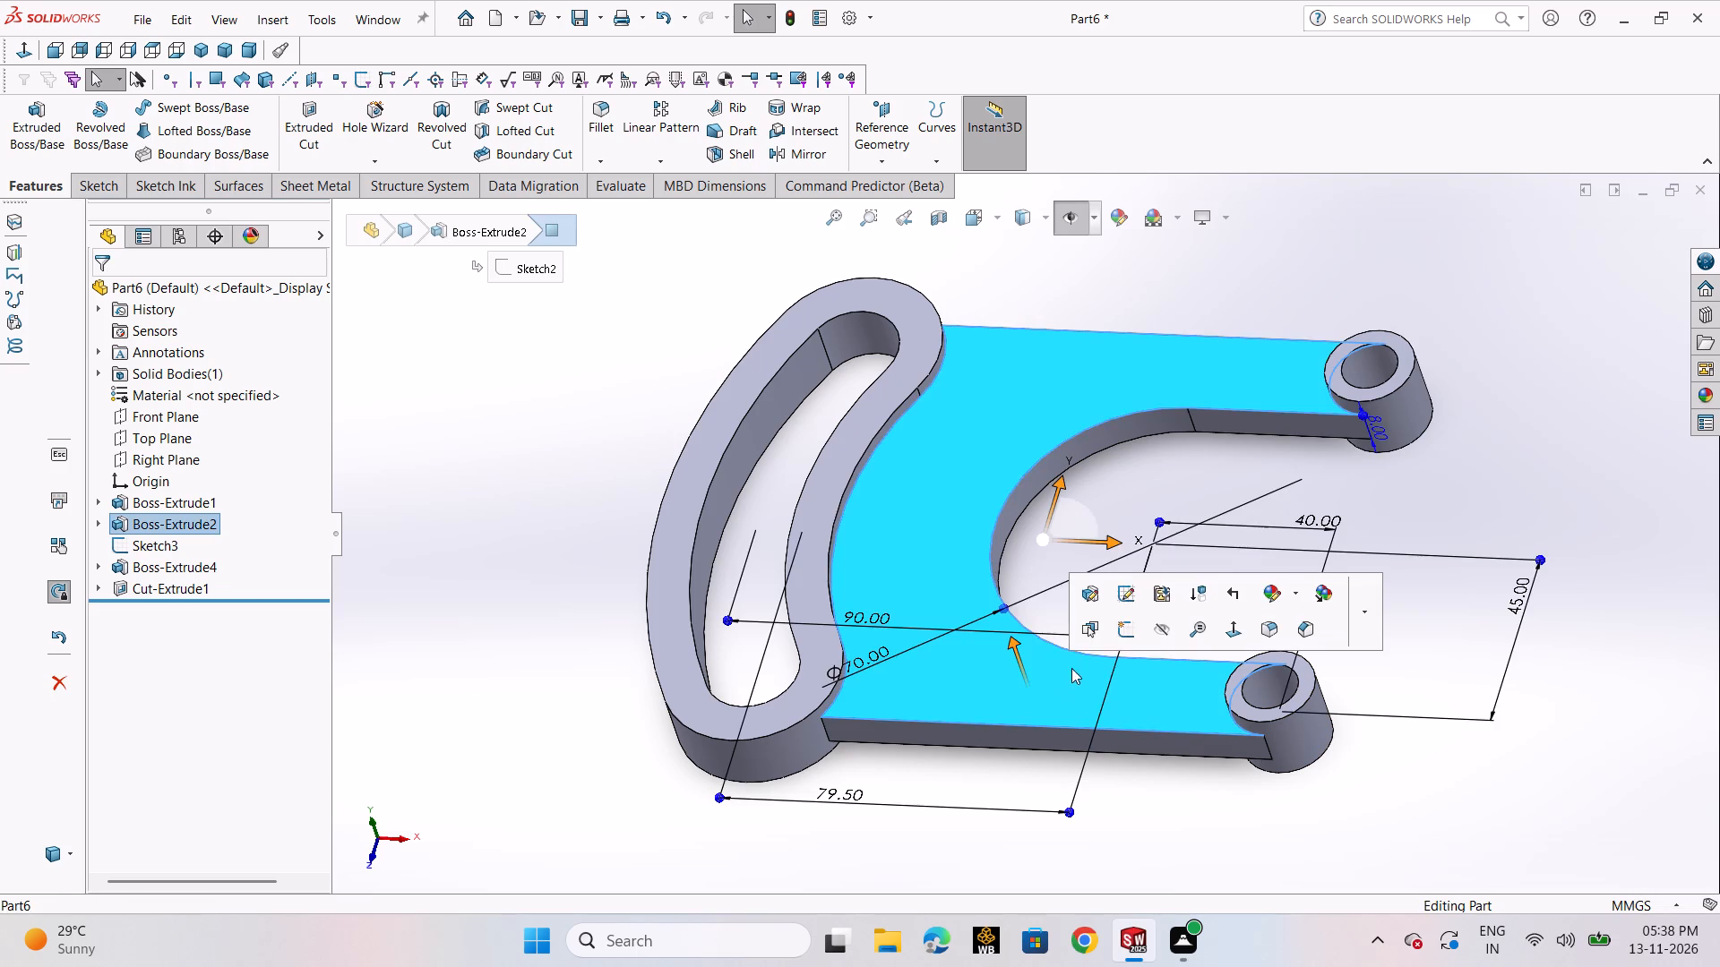
left_click(1131, 632)
left_click(1230, 607)
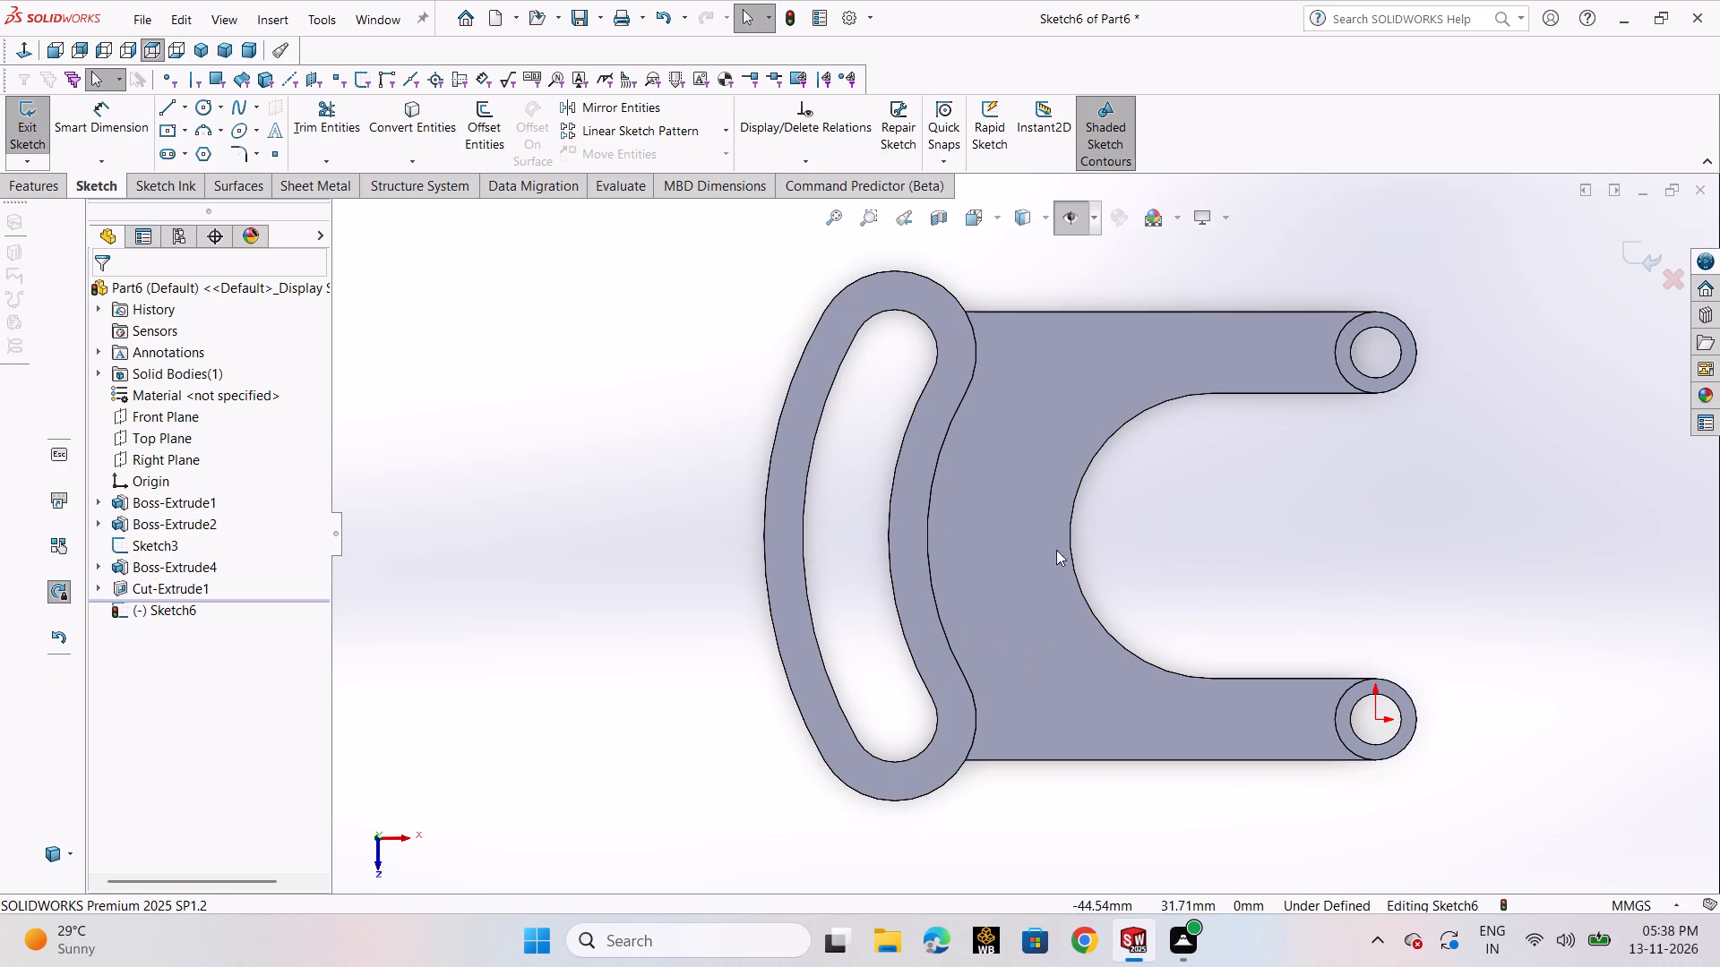
left_click(184, 135)
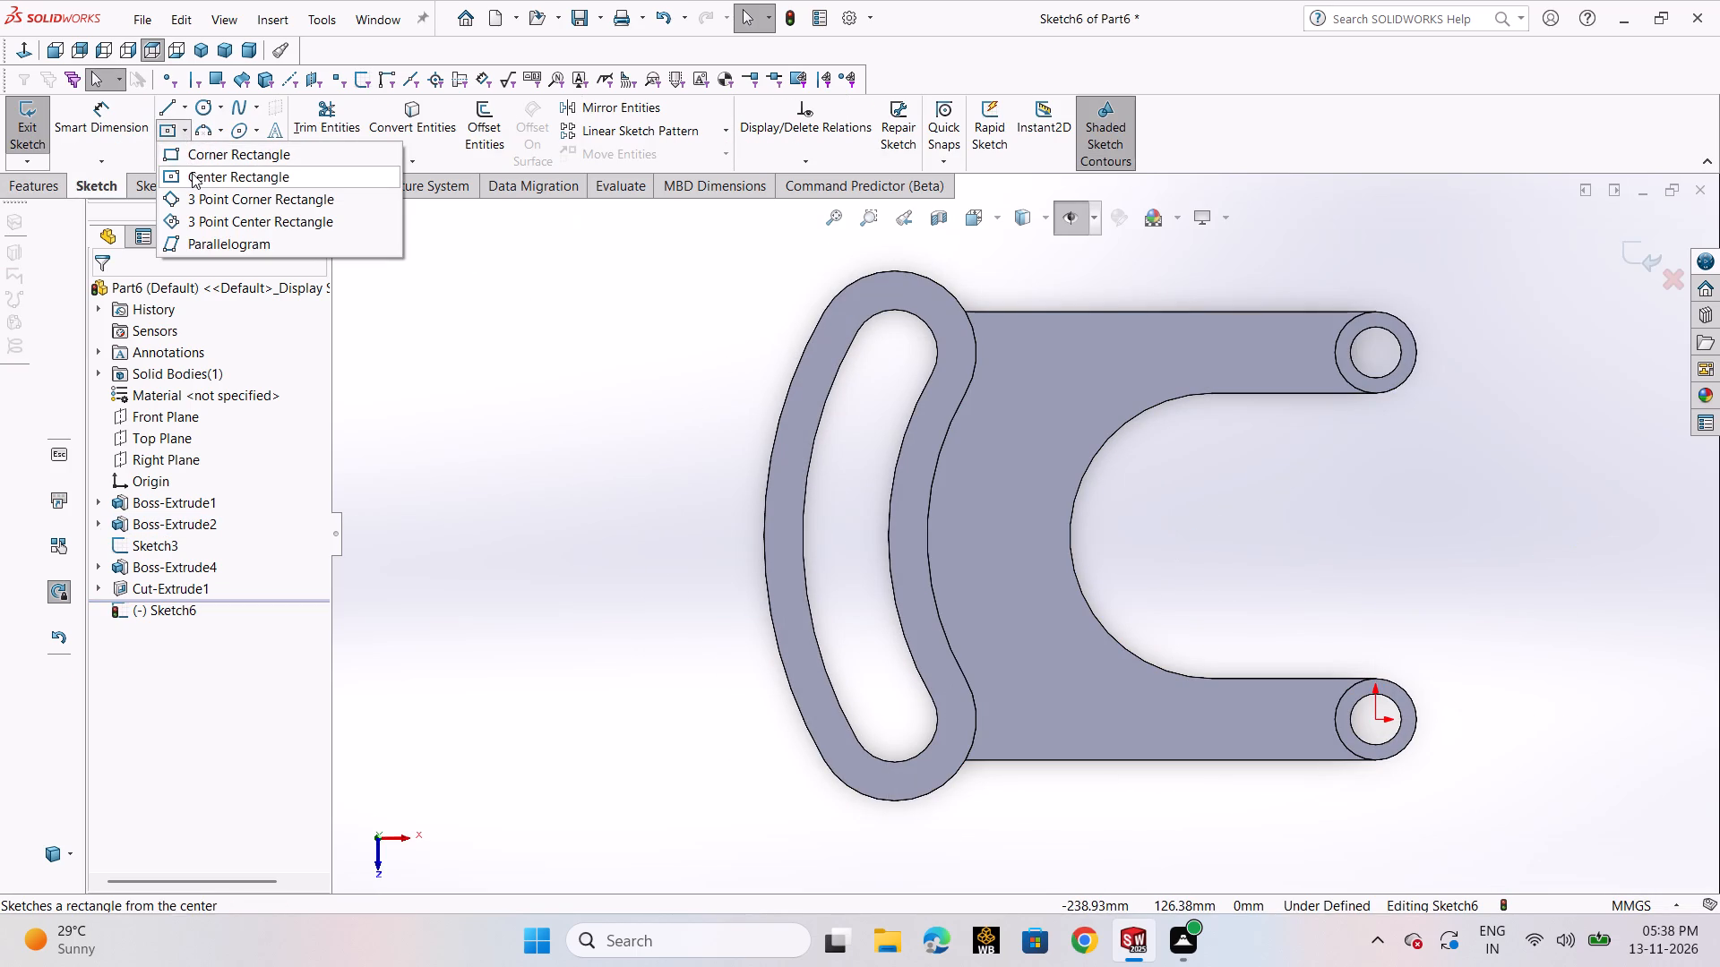
left_click(199, 158)
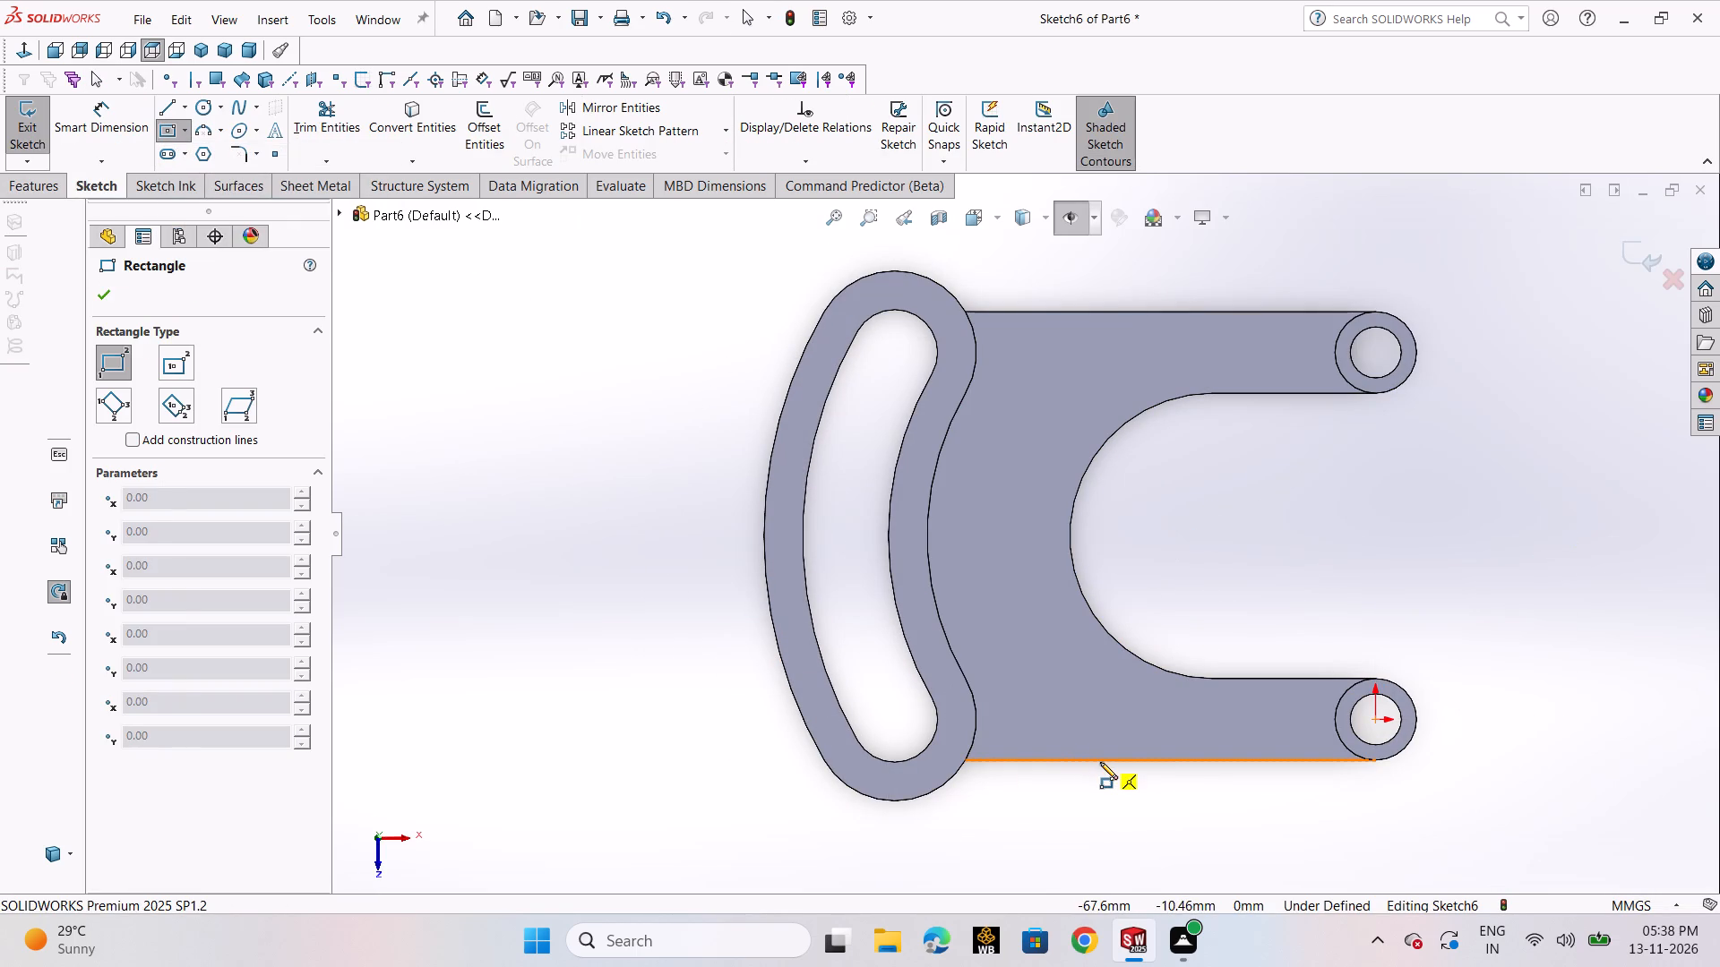
left_click(1100, 762)
left_click(1186, 720)
right_click(1186, 720)
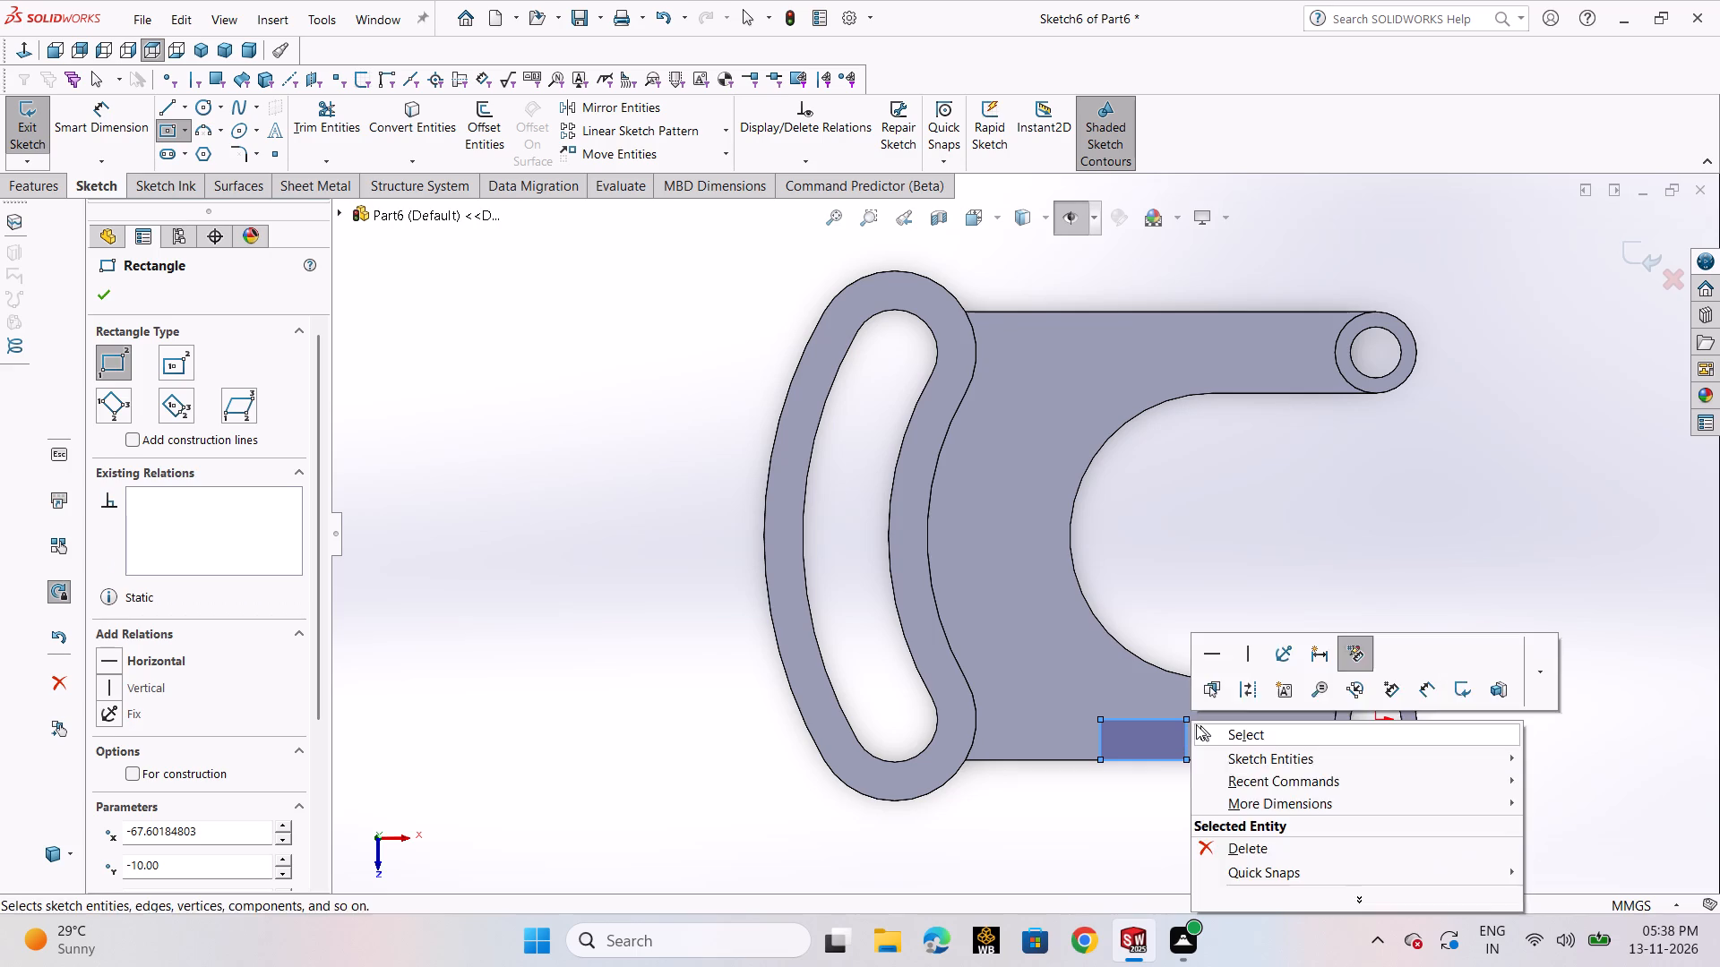
left_click(1196, 724)
Dimension the rectangle 15 mm high and 25 mm wide.
left_click(74, 146)
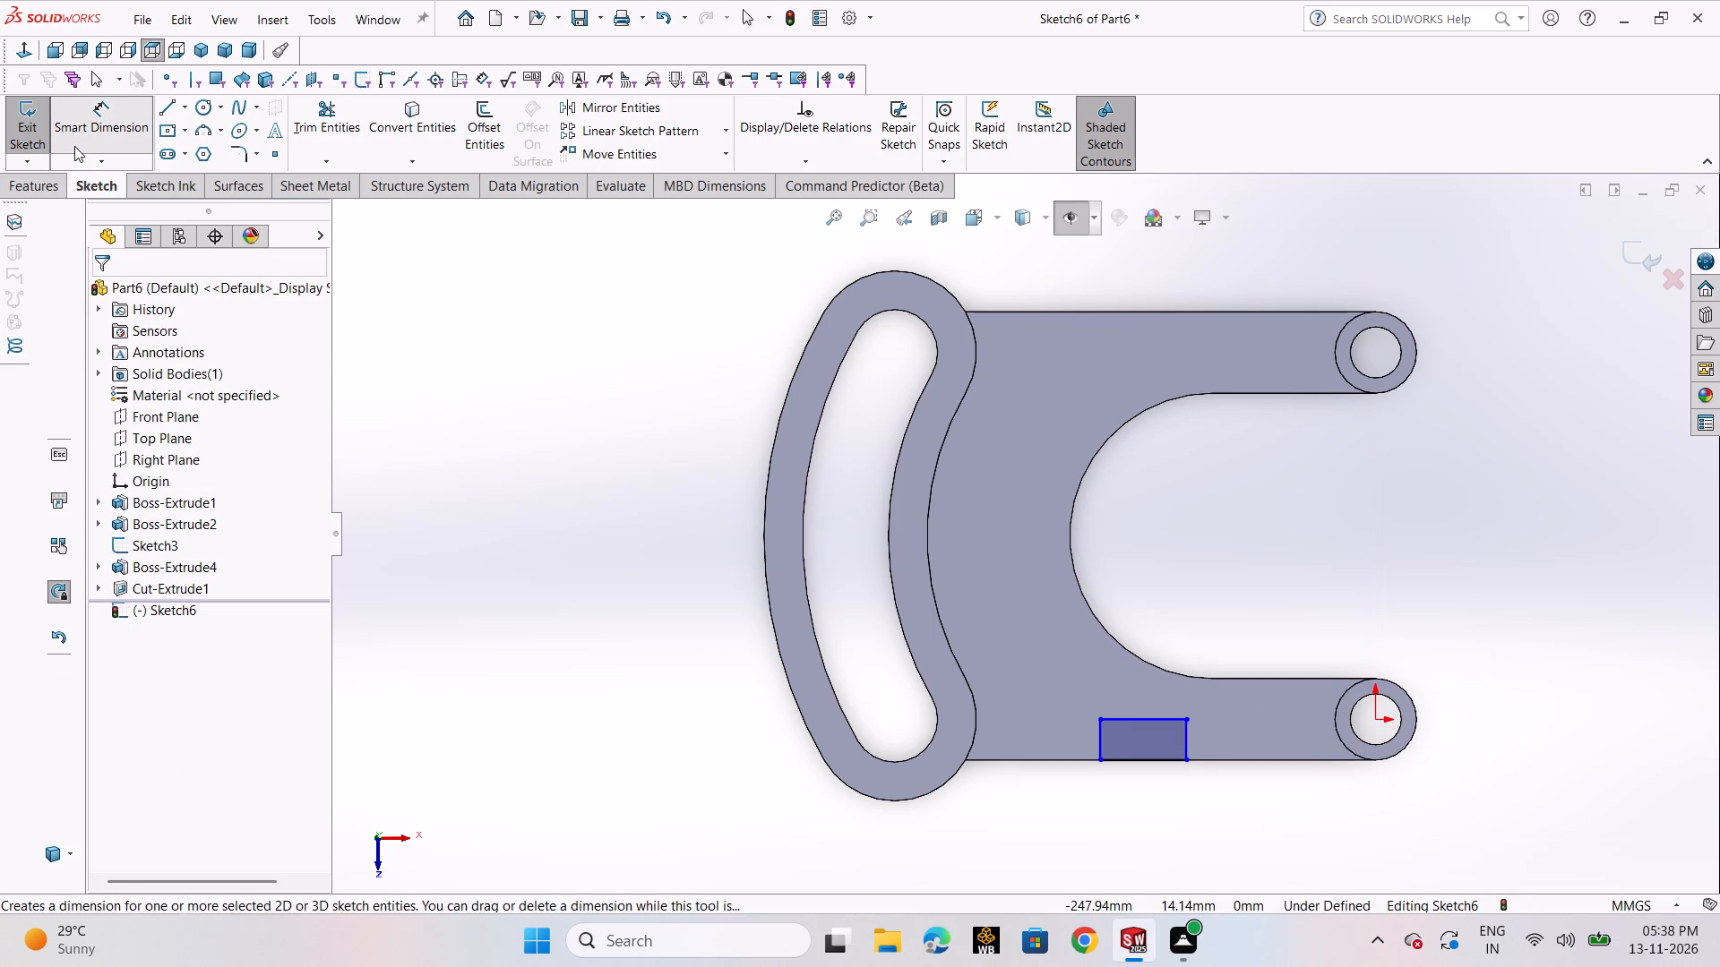
left_click(1189, 739)
left_click(1281, 591)
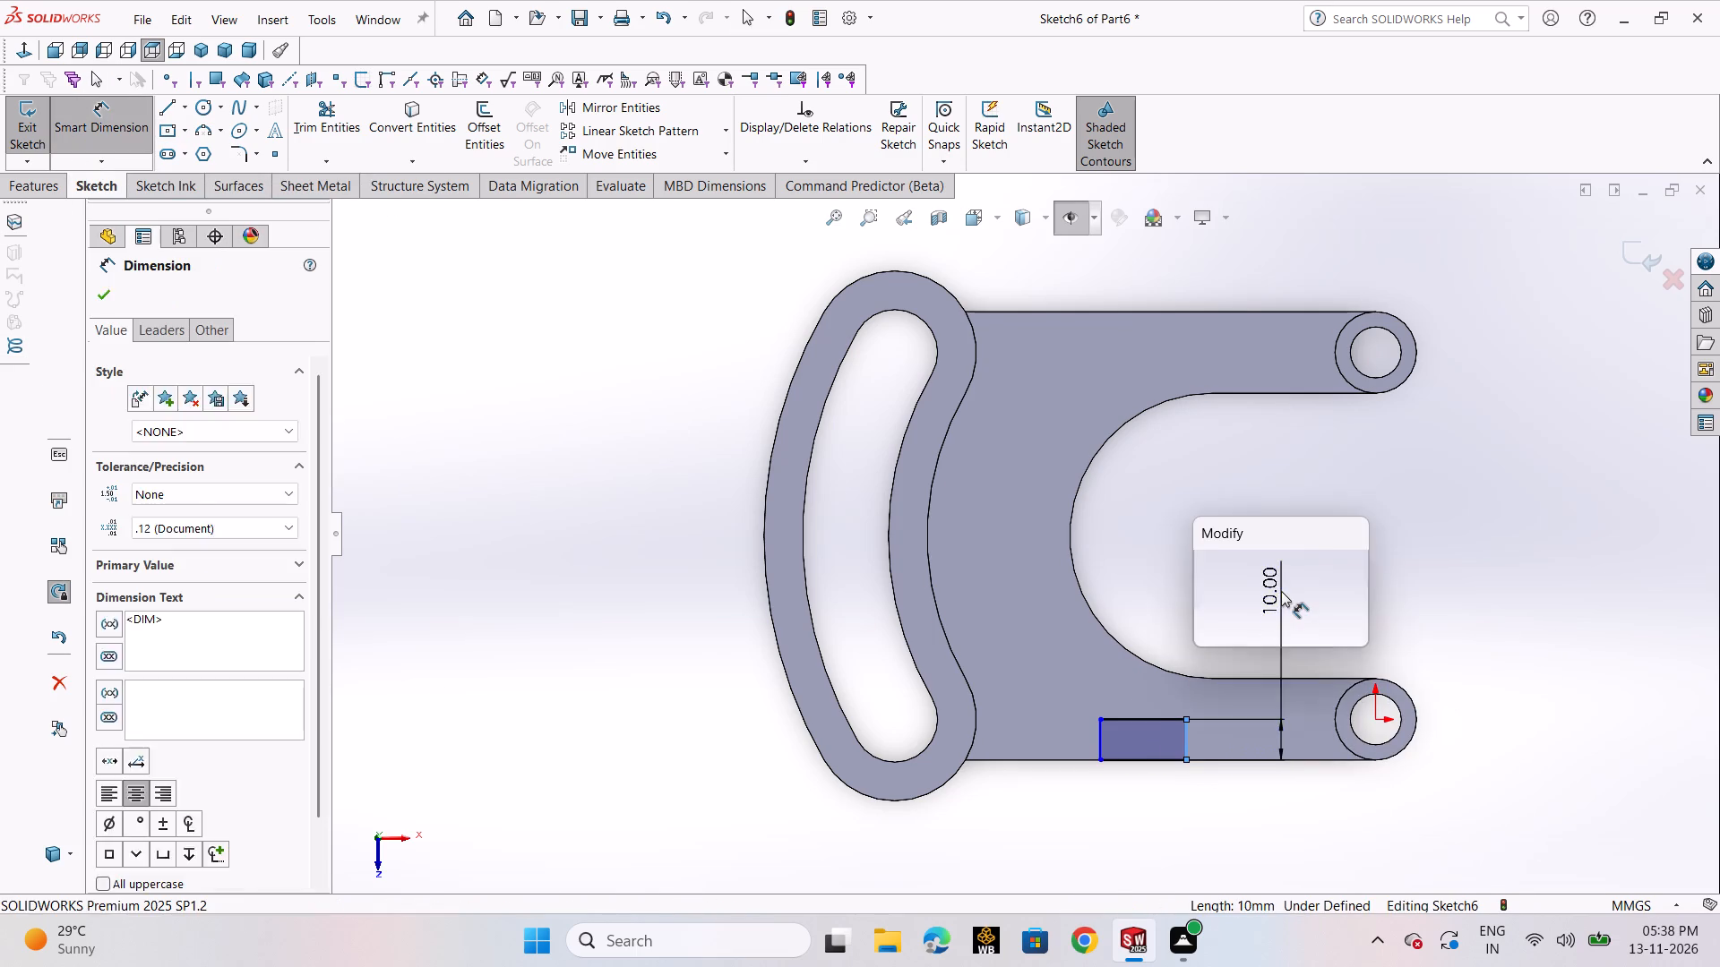
type("15")
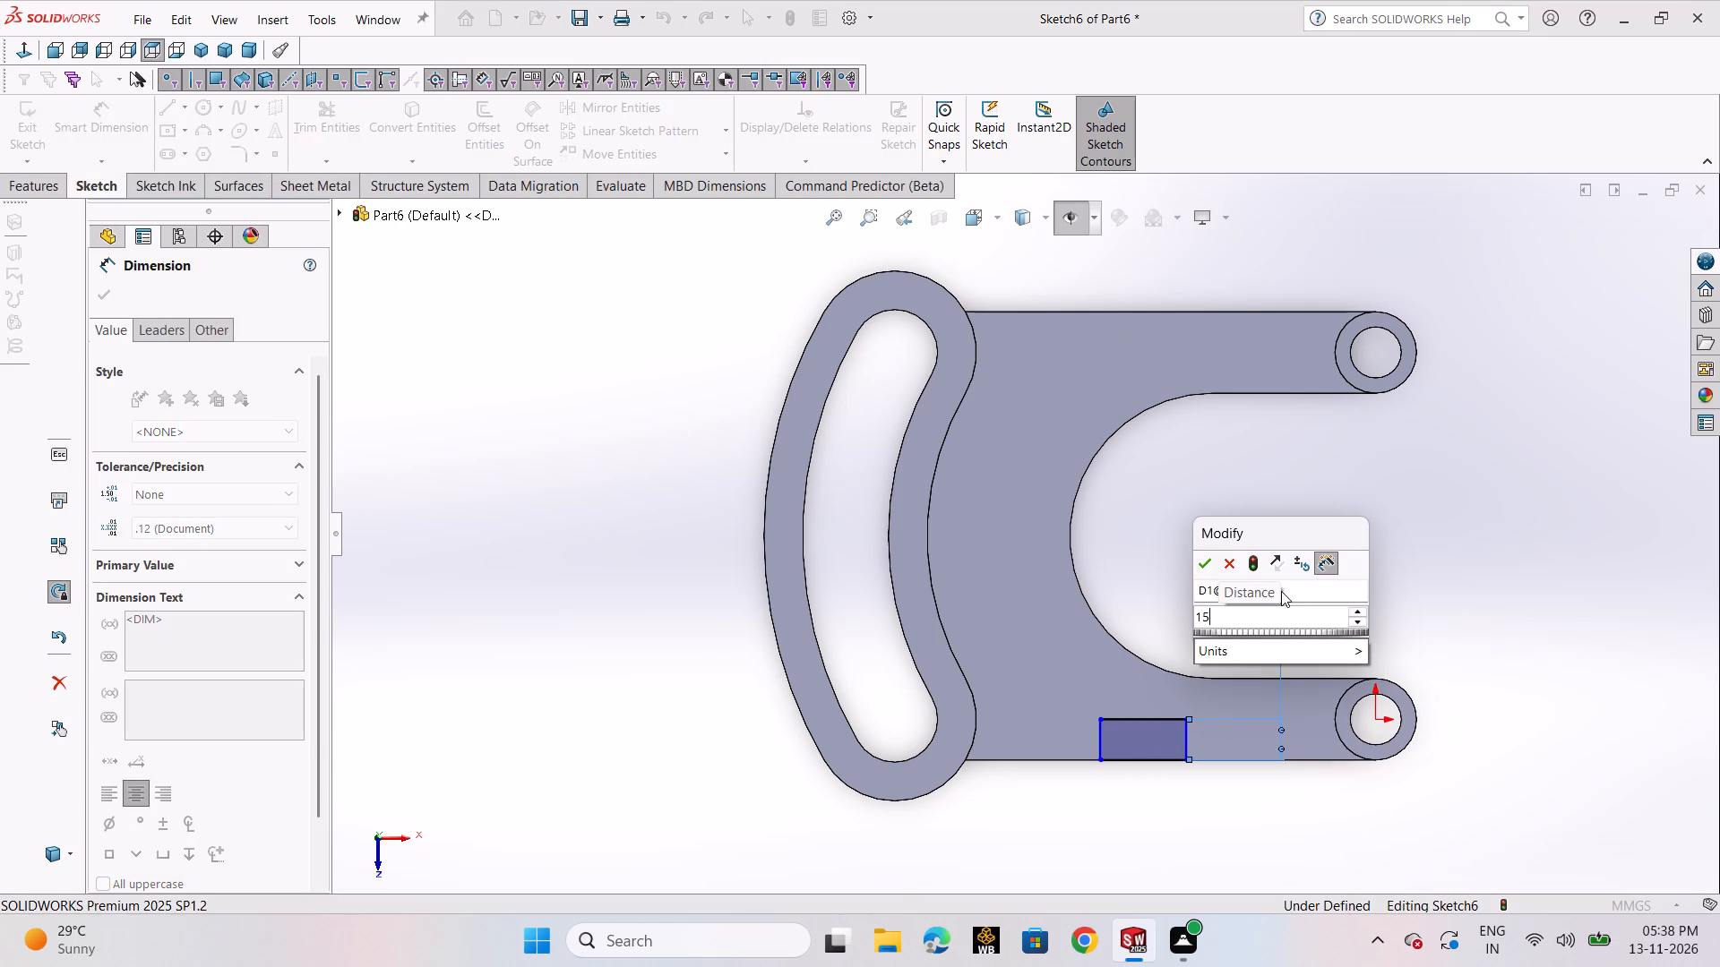
key("Return")
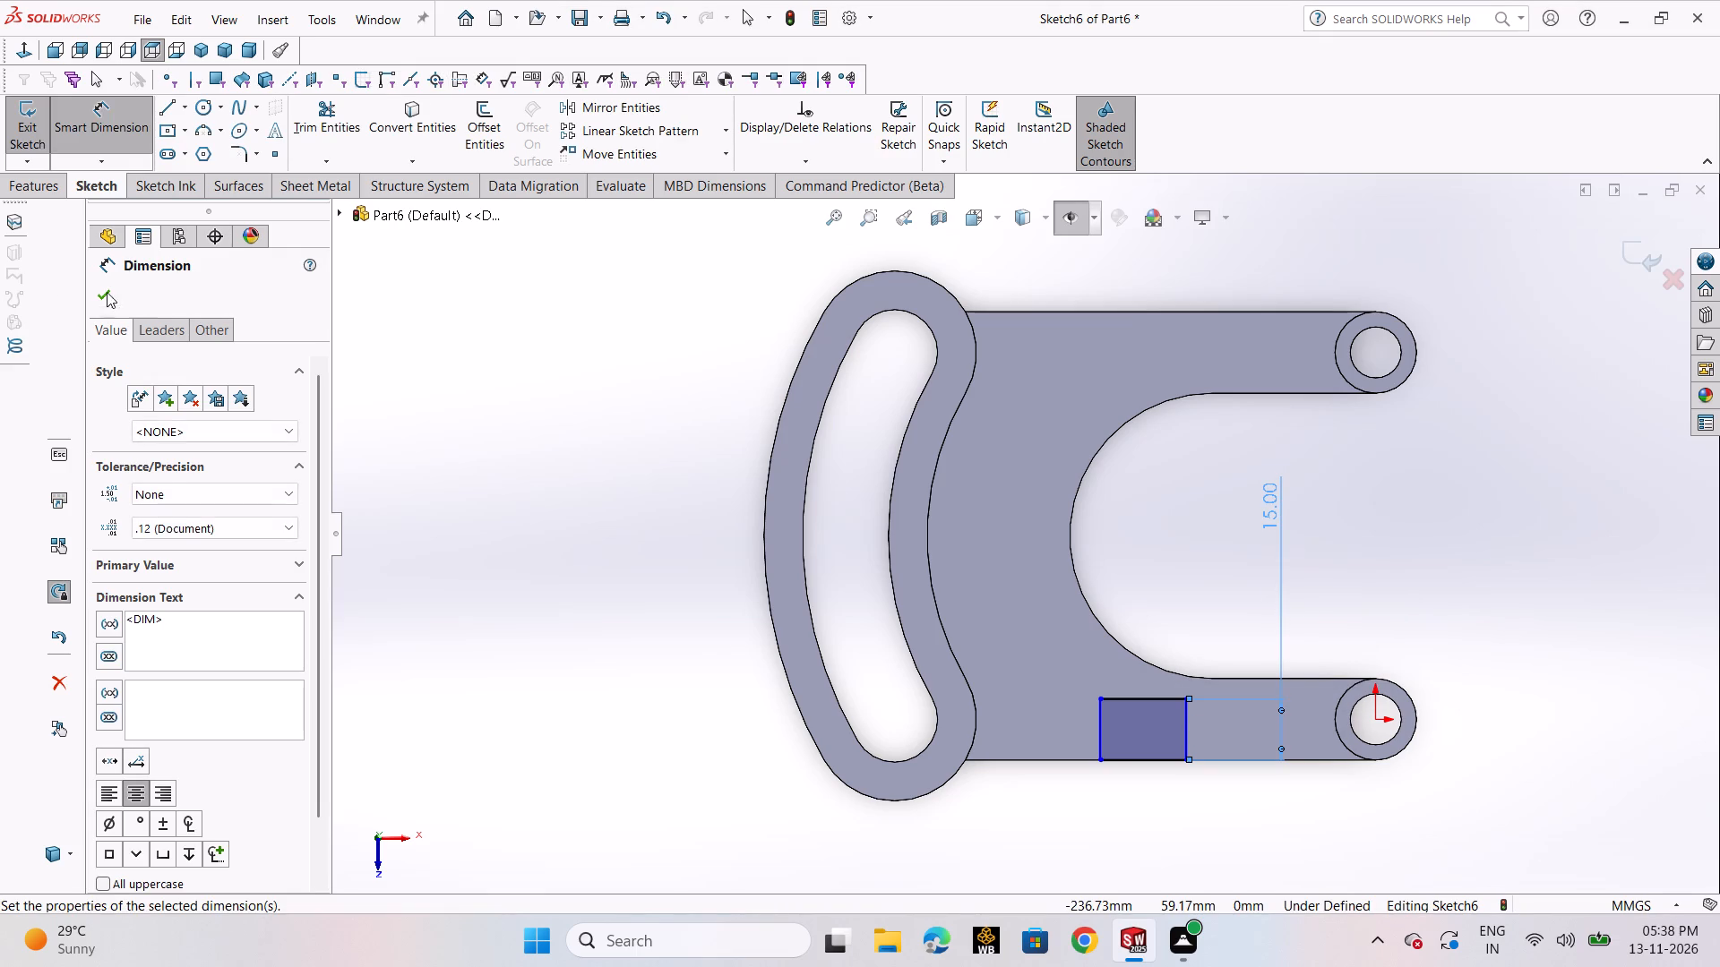
left_click(101, 292)
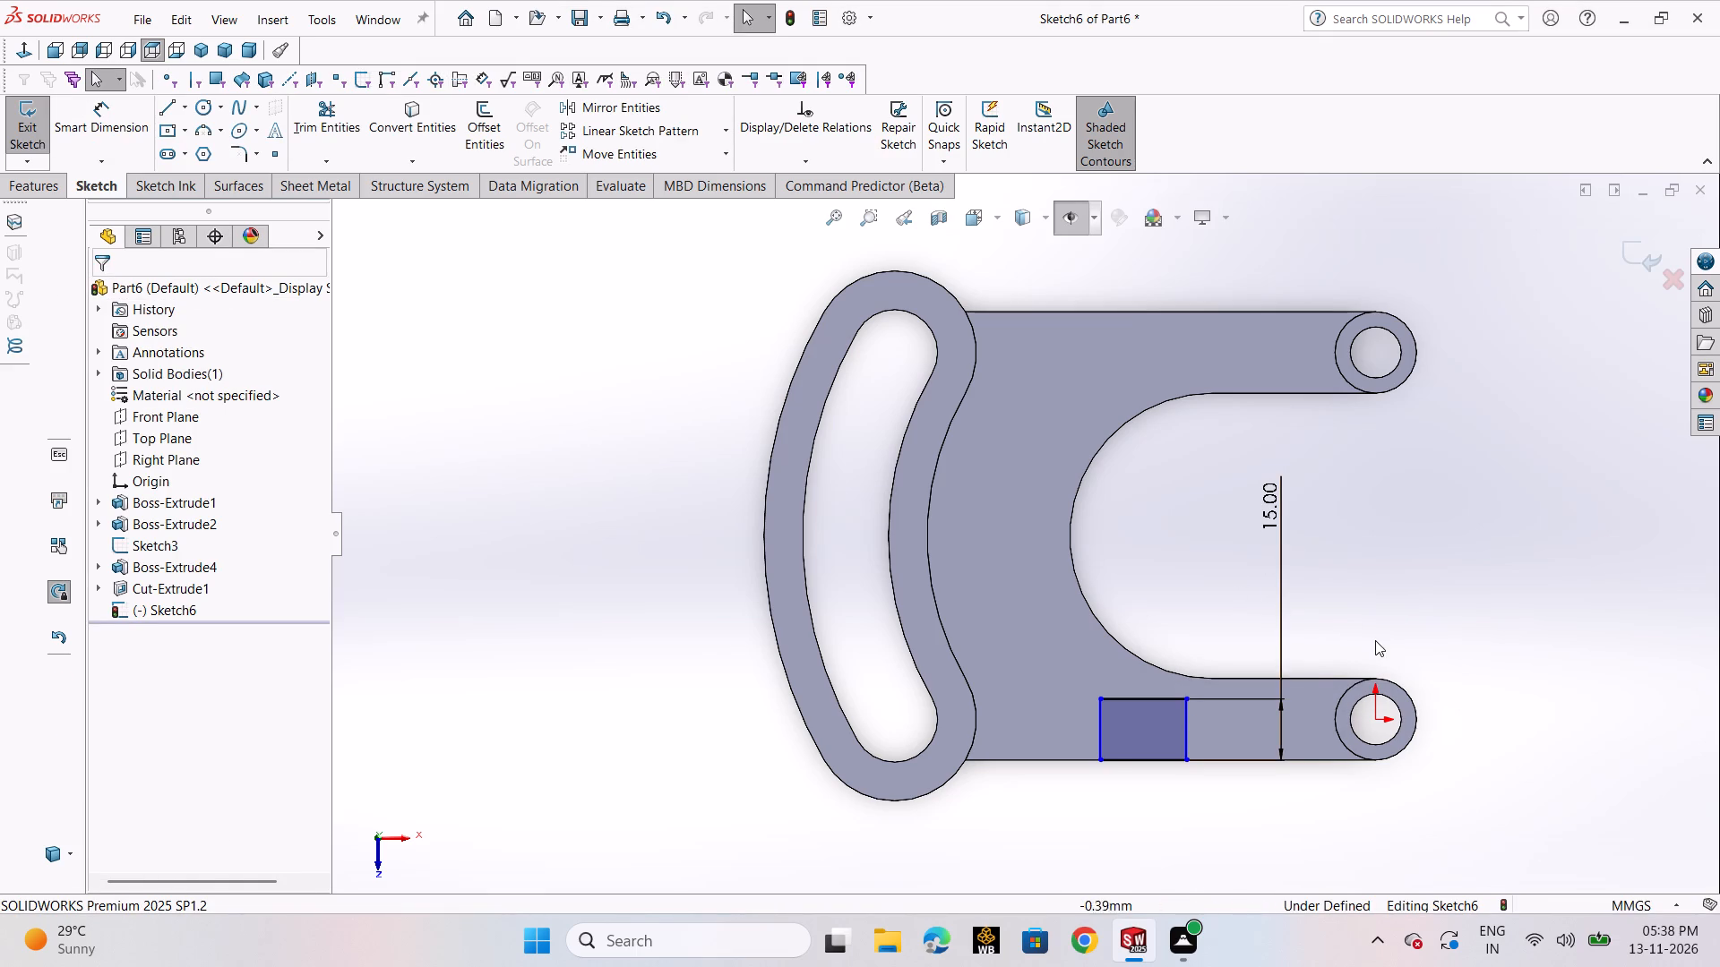
scroll(1378, 638, "up", 1)
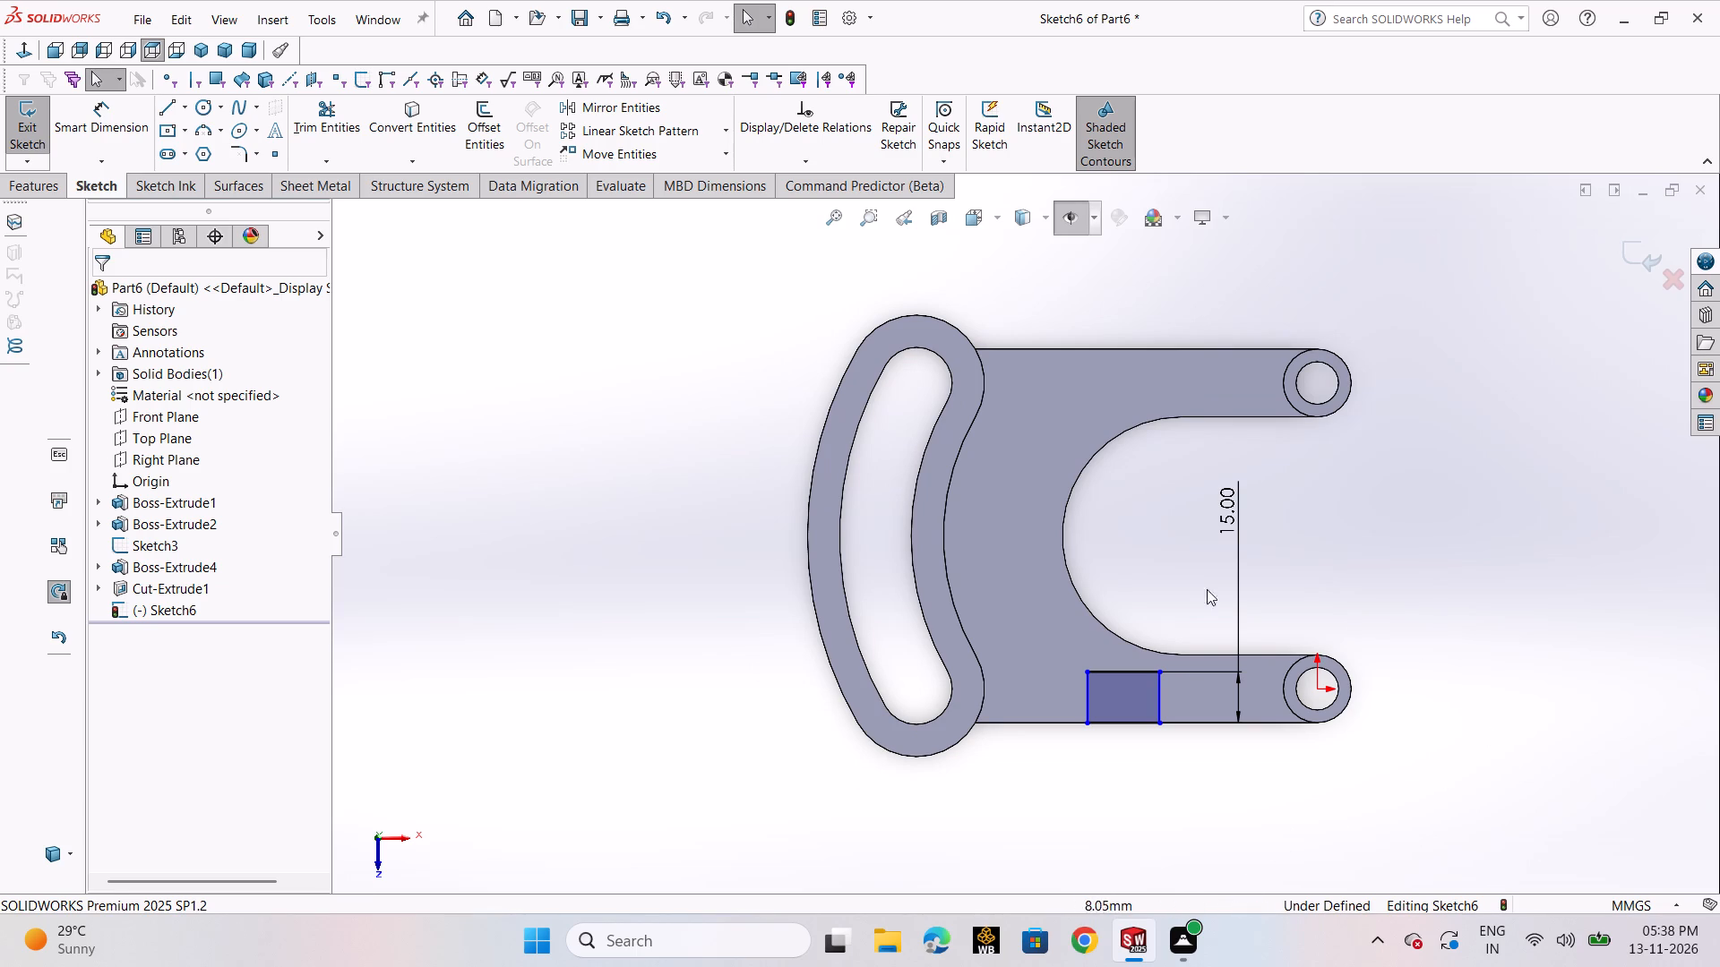
left_click(67, 122)
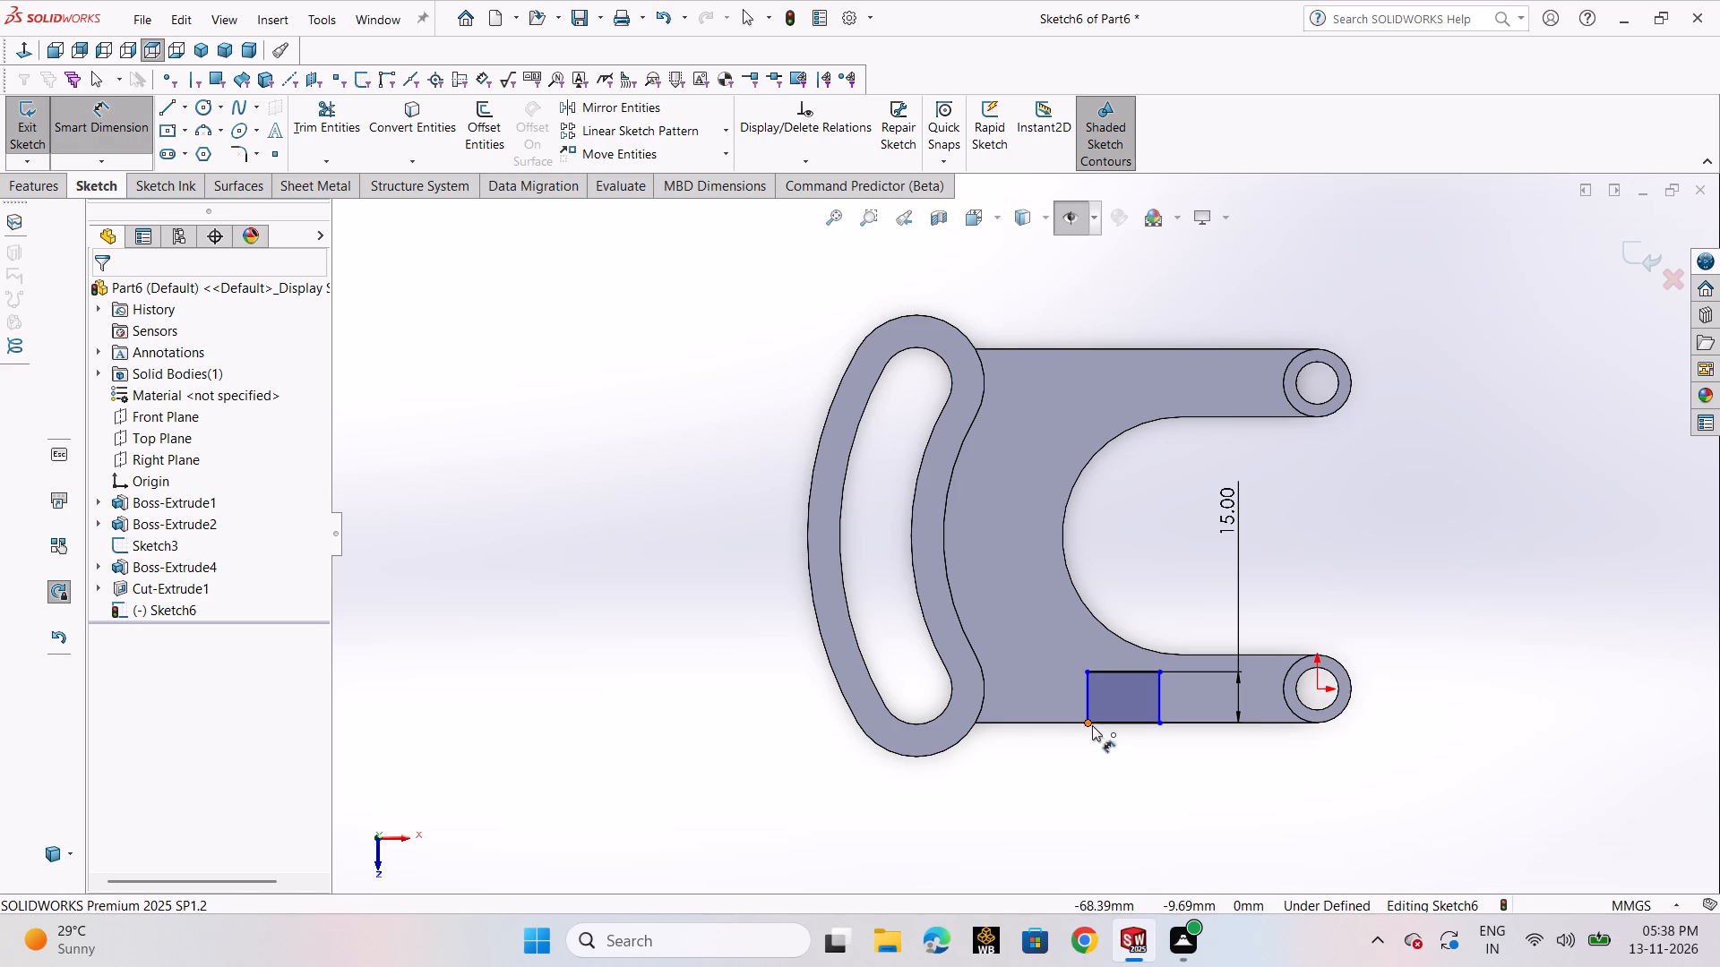
left_click(1114, 724)
left_click(1122, 772)
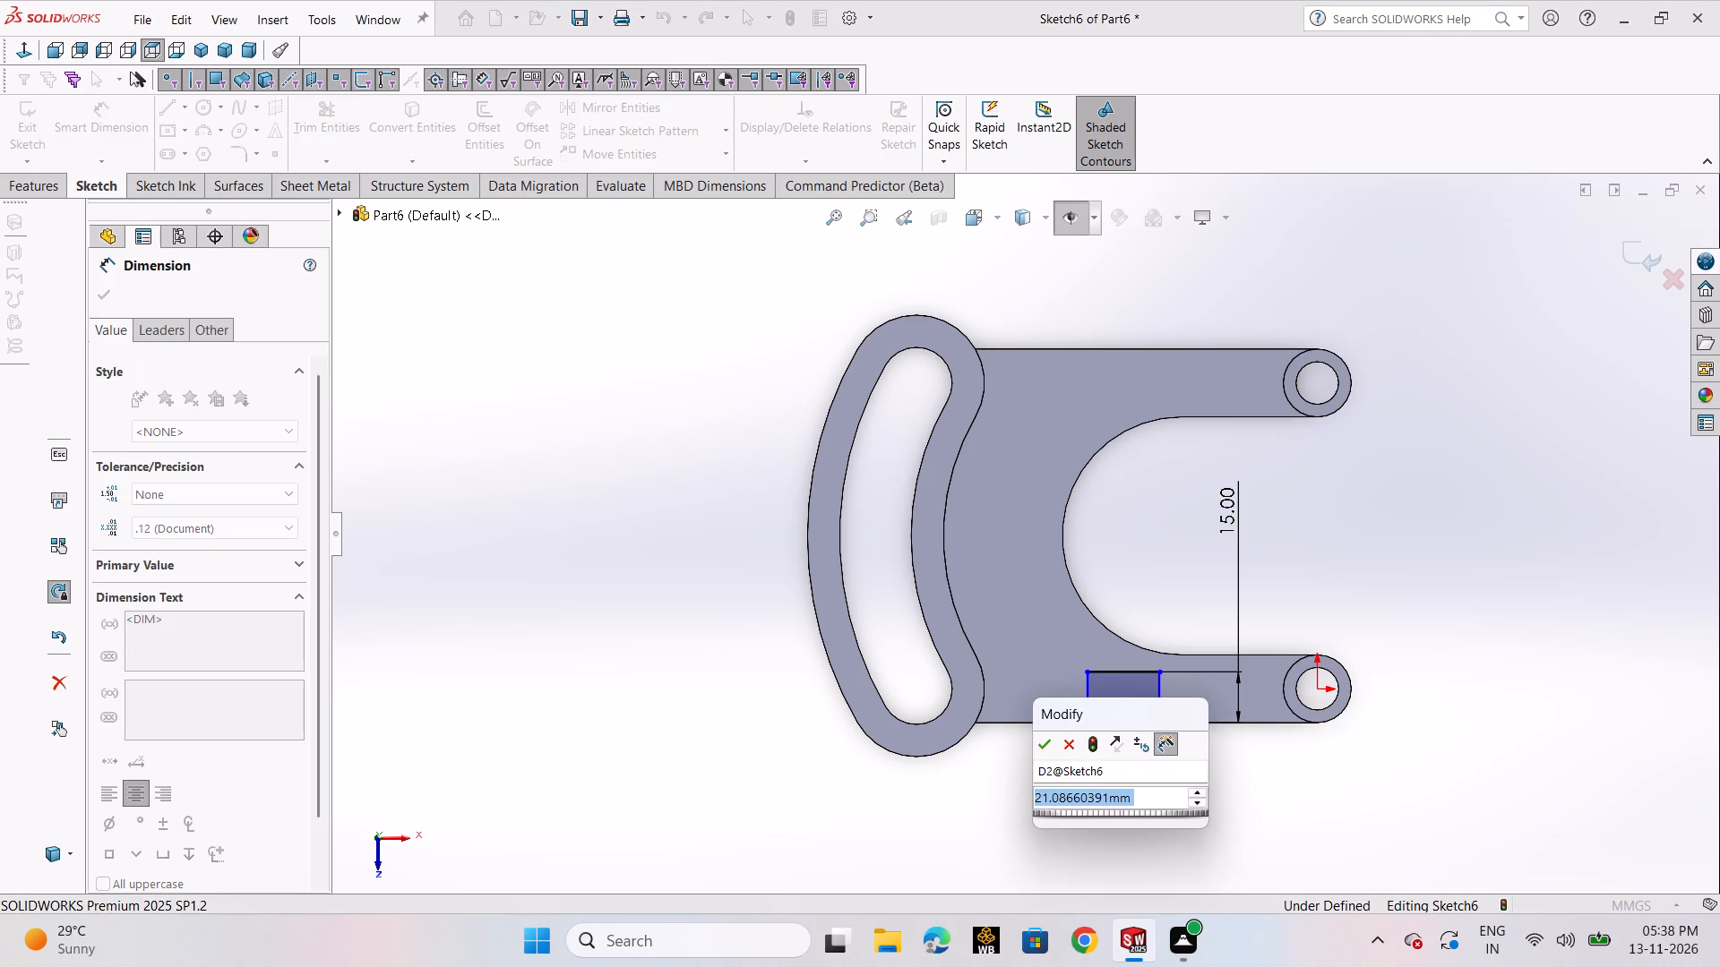
type("25")
key("Return")
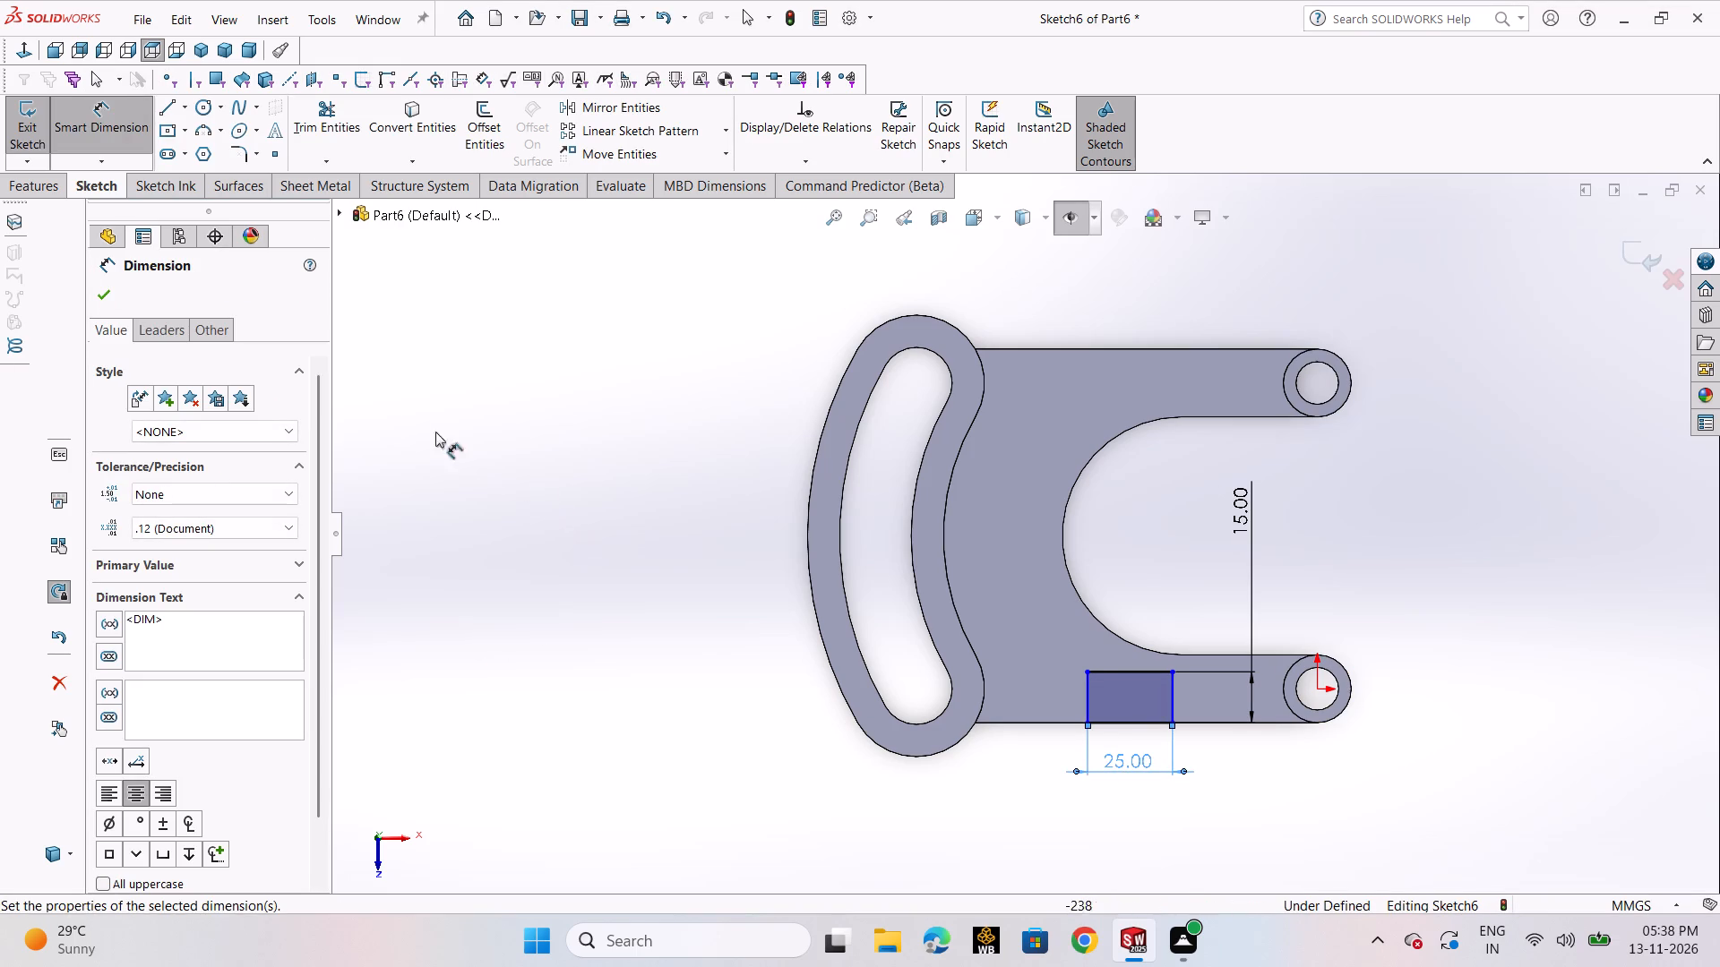
left_click(96, 298)
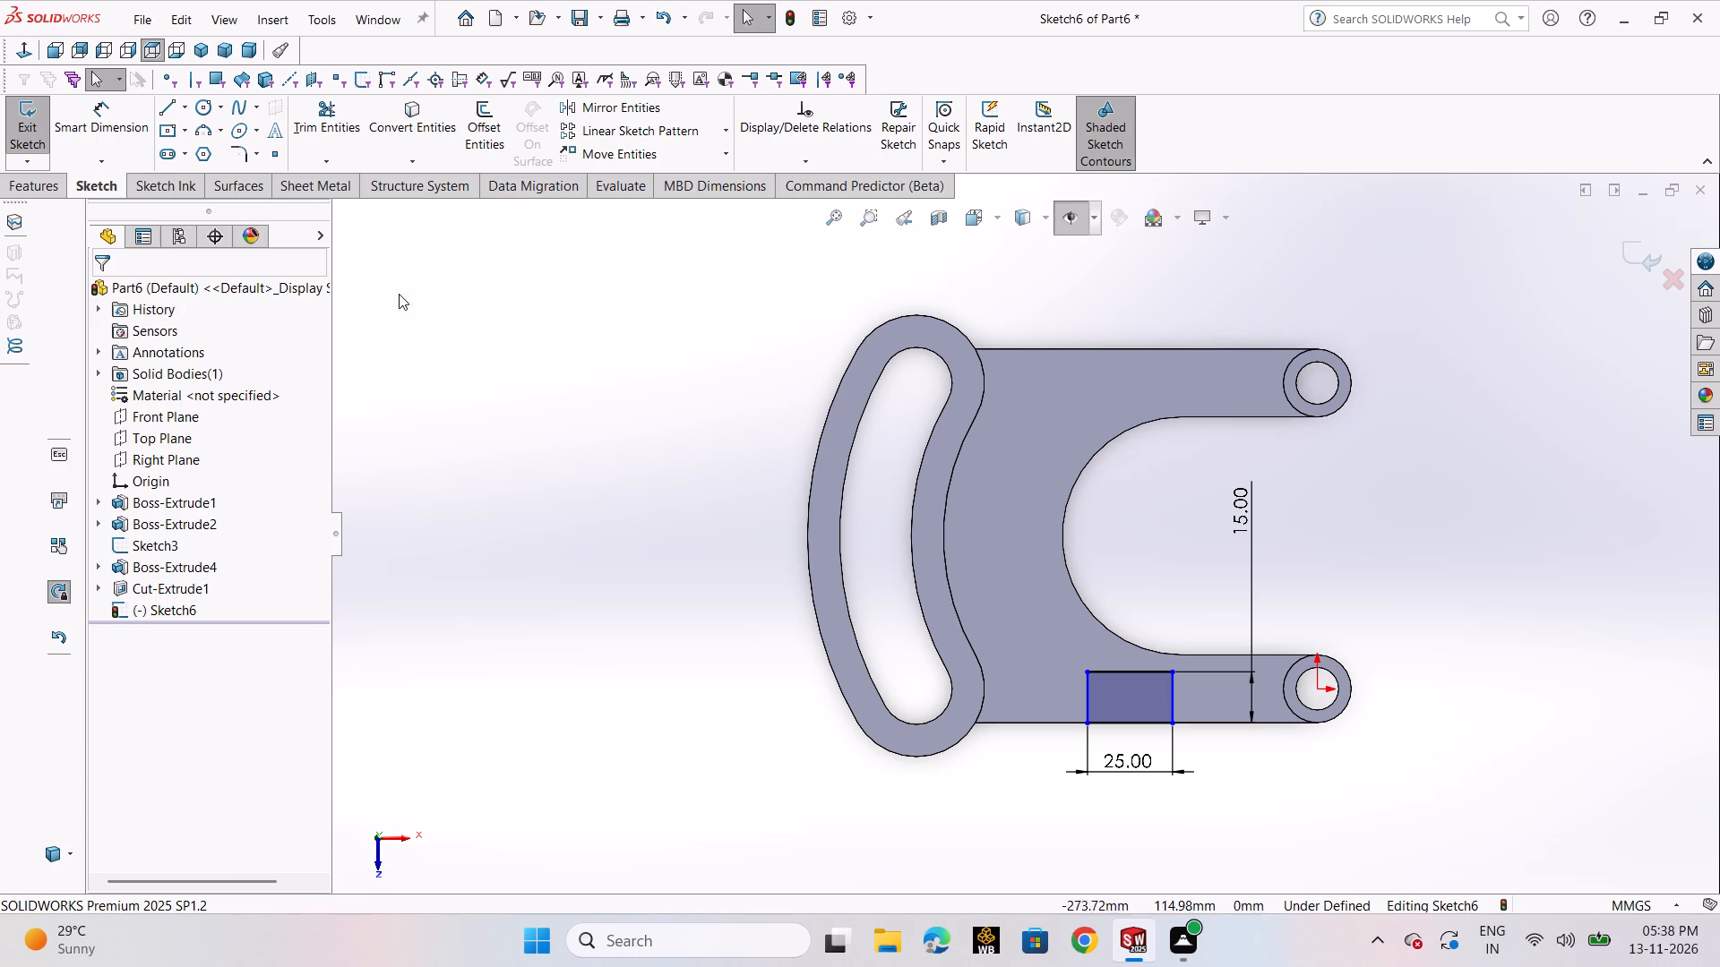
Dimension the midpoint of the rectangle's lower edge 50 mm horizontally from the origin and close the sketch.
scroll(1171, 482, "up", 1)
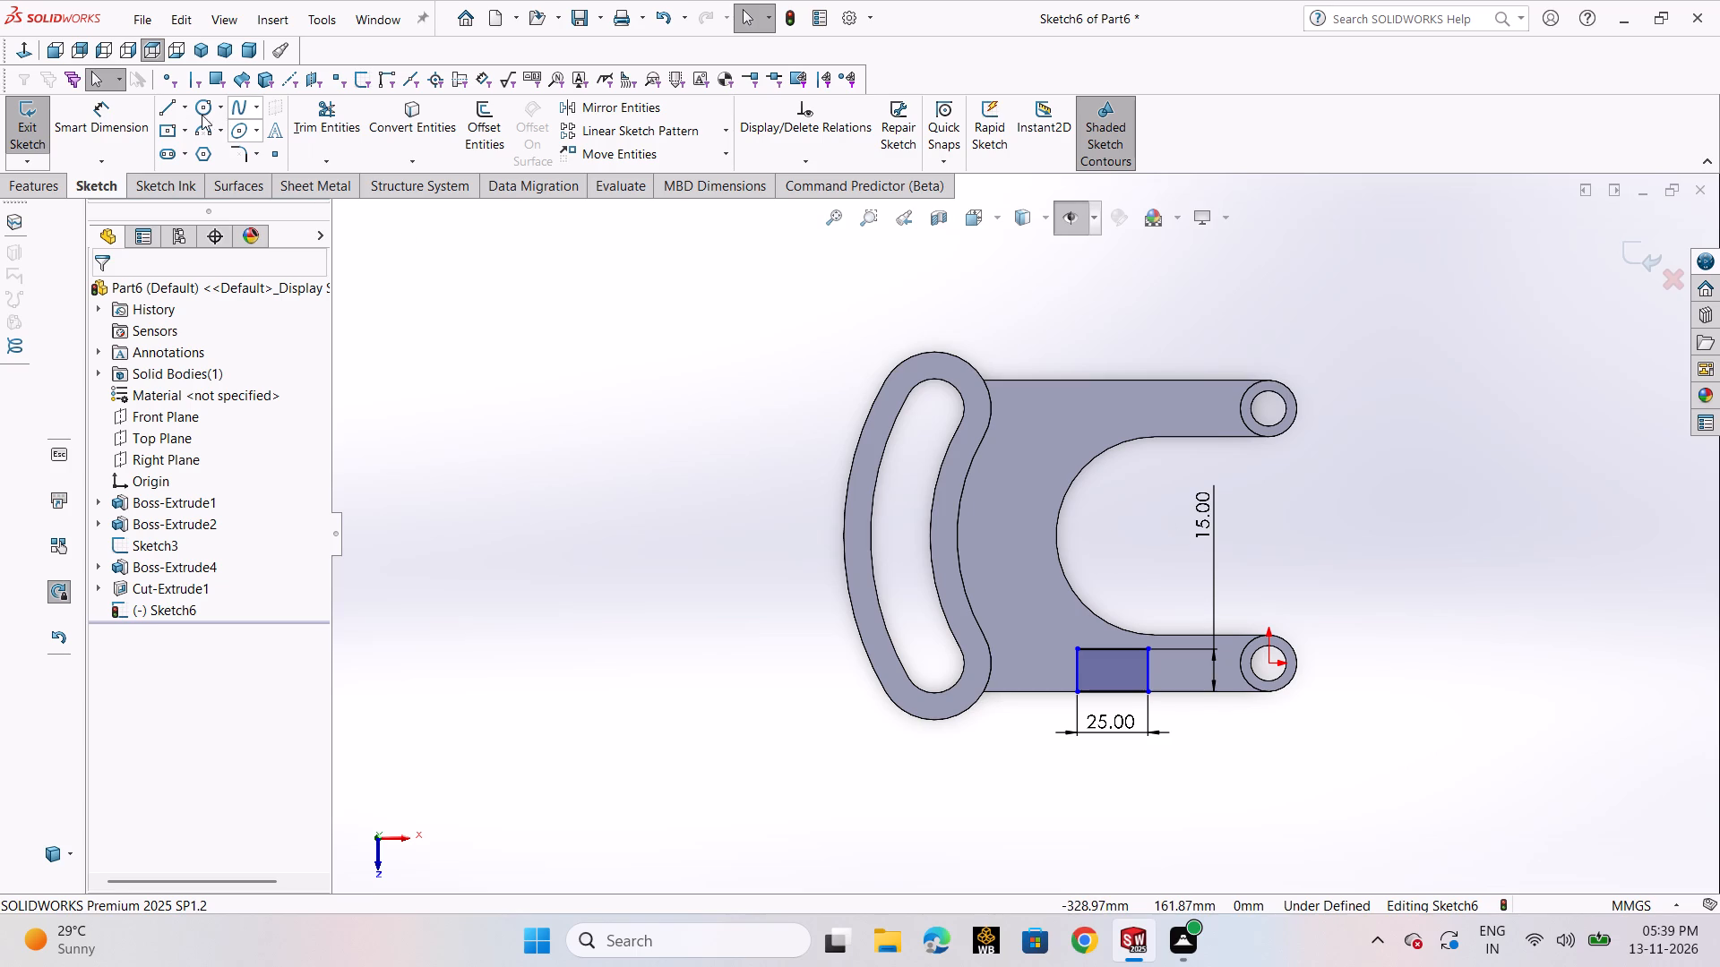
left_click(1114, 693)
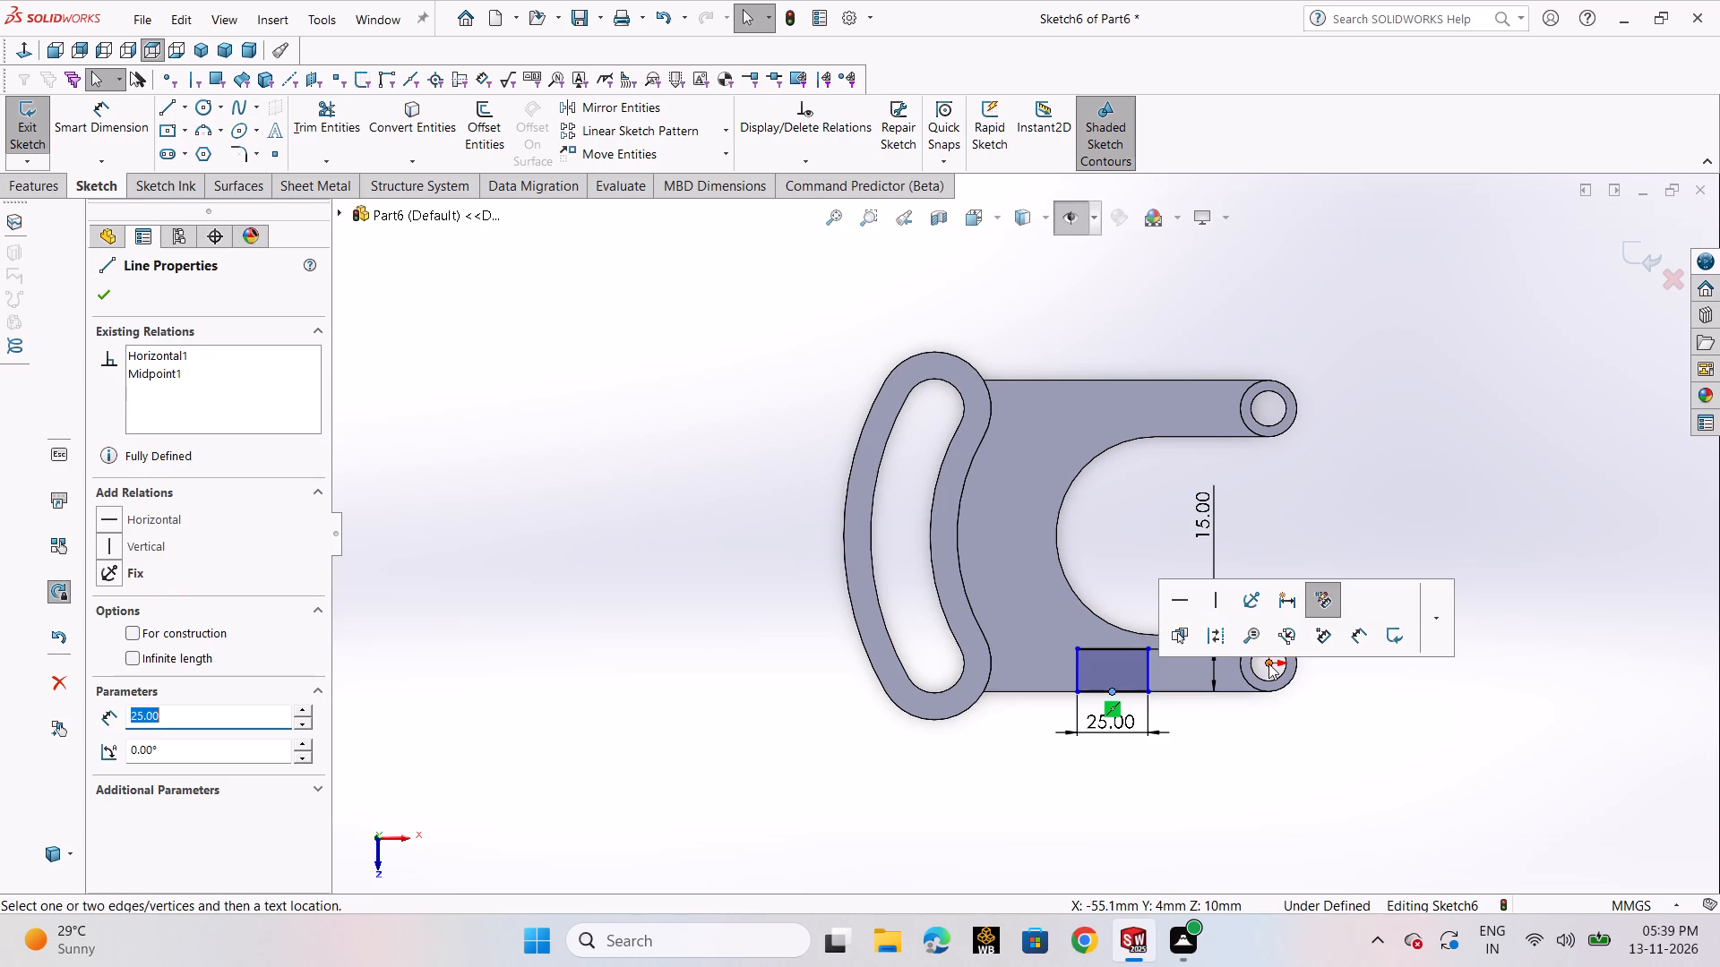
left_click(111, 118)
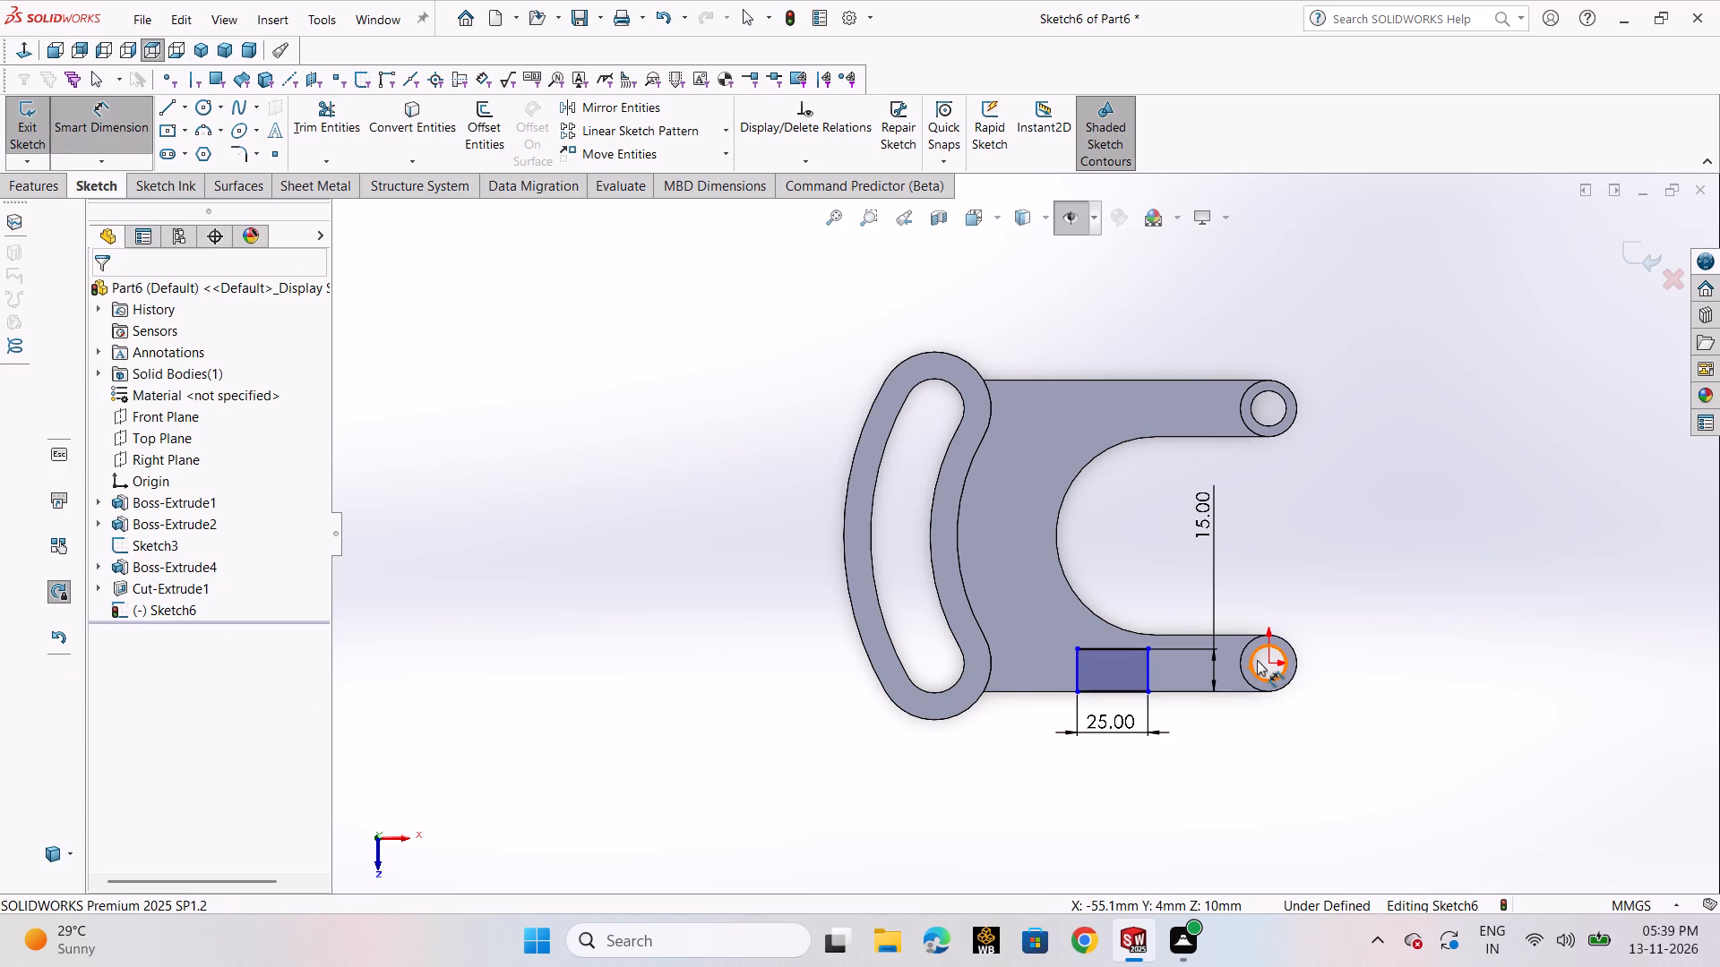
left_click(1271, 665)
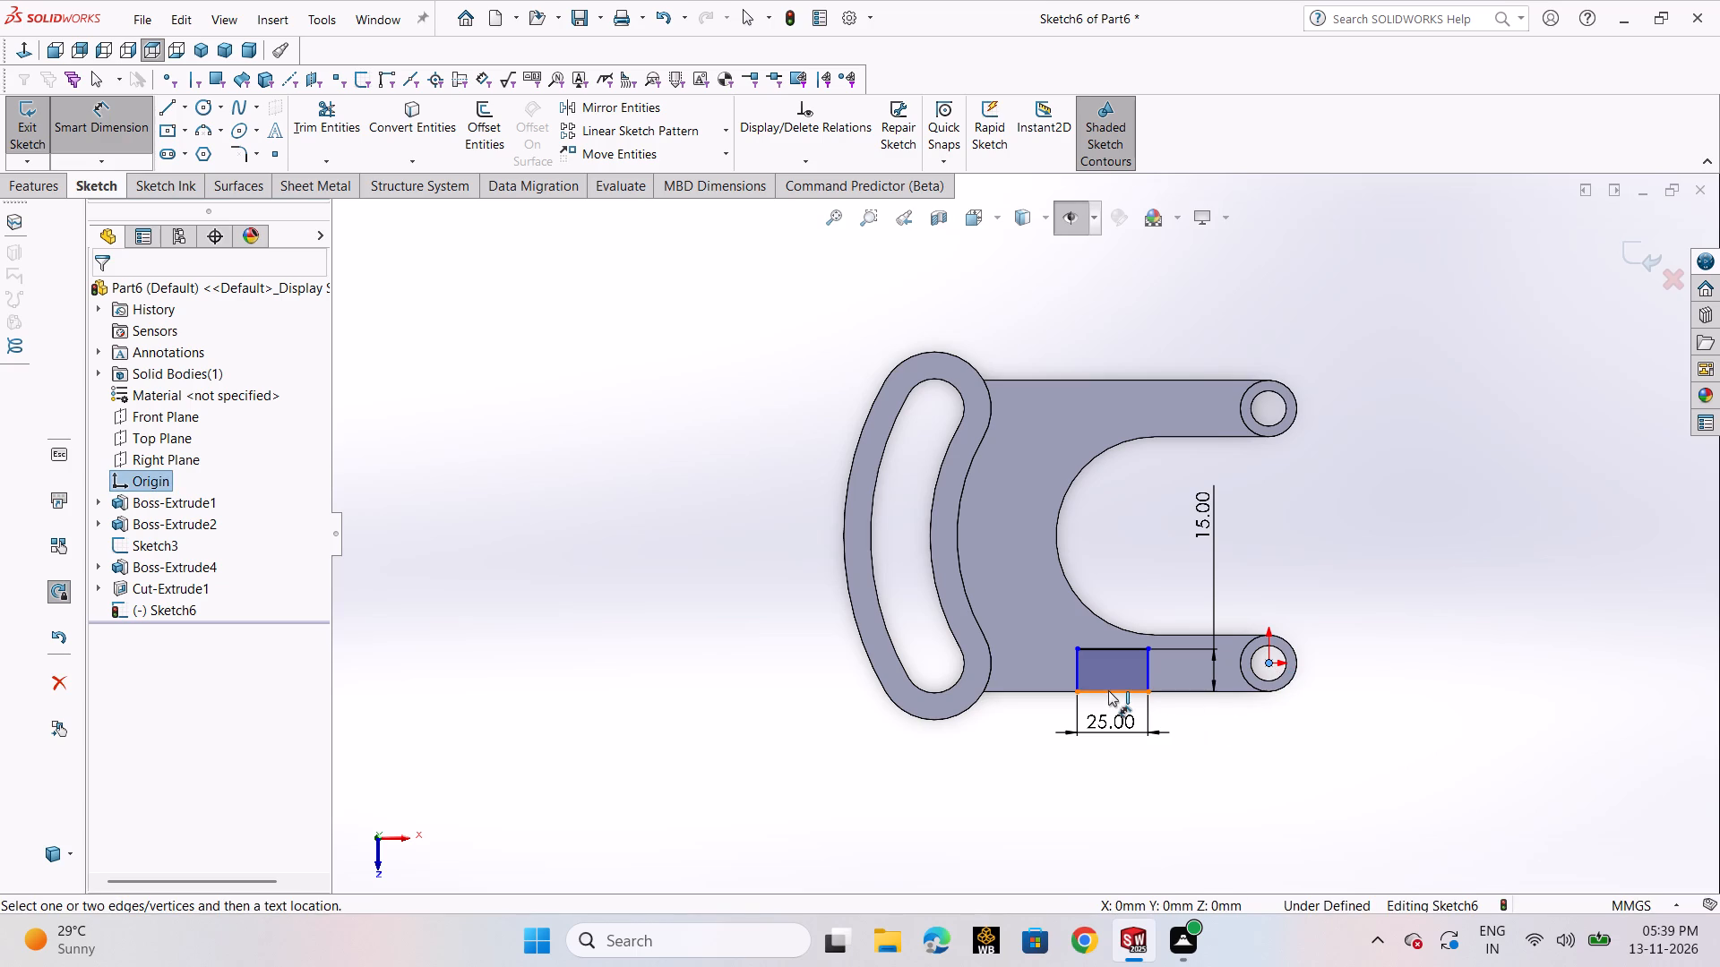
left_click(1114, 692)
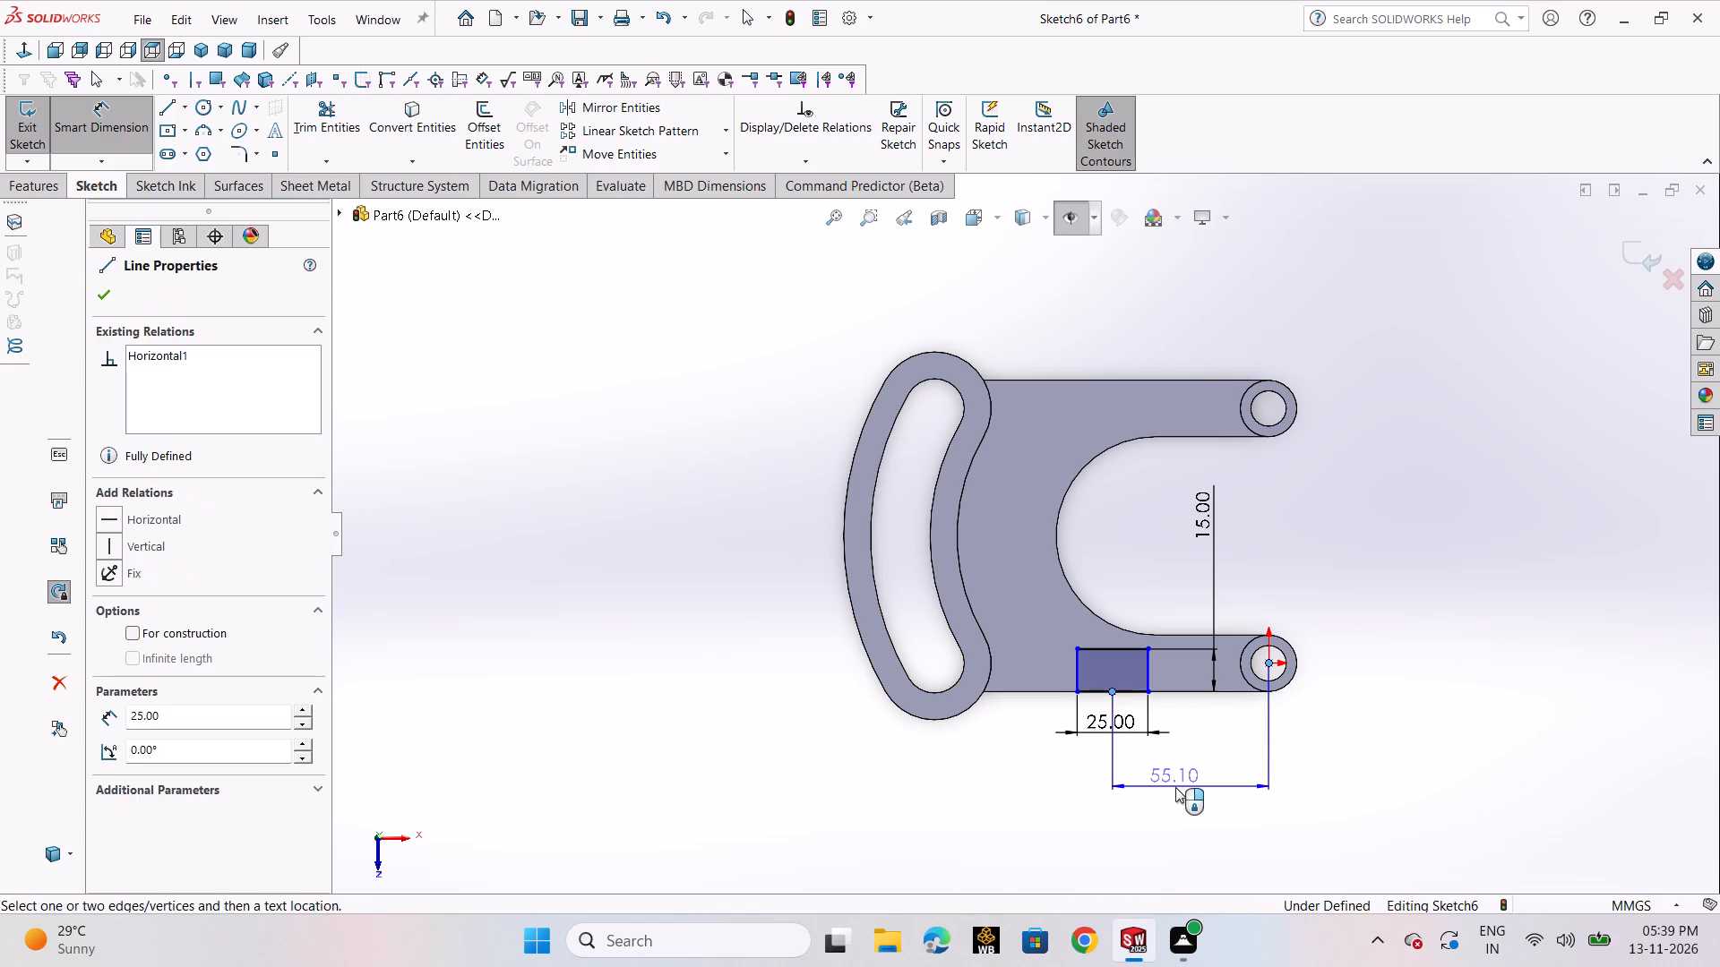
left_click(1176, 792)
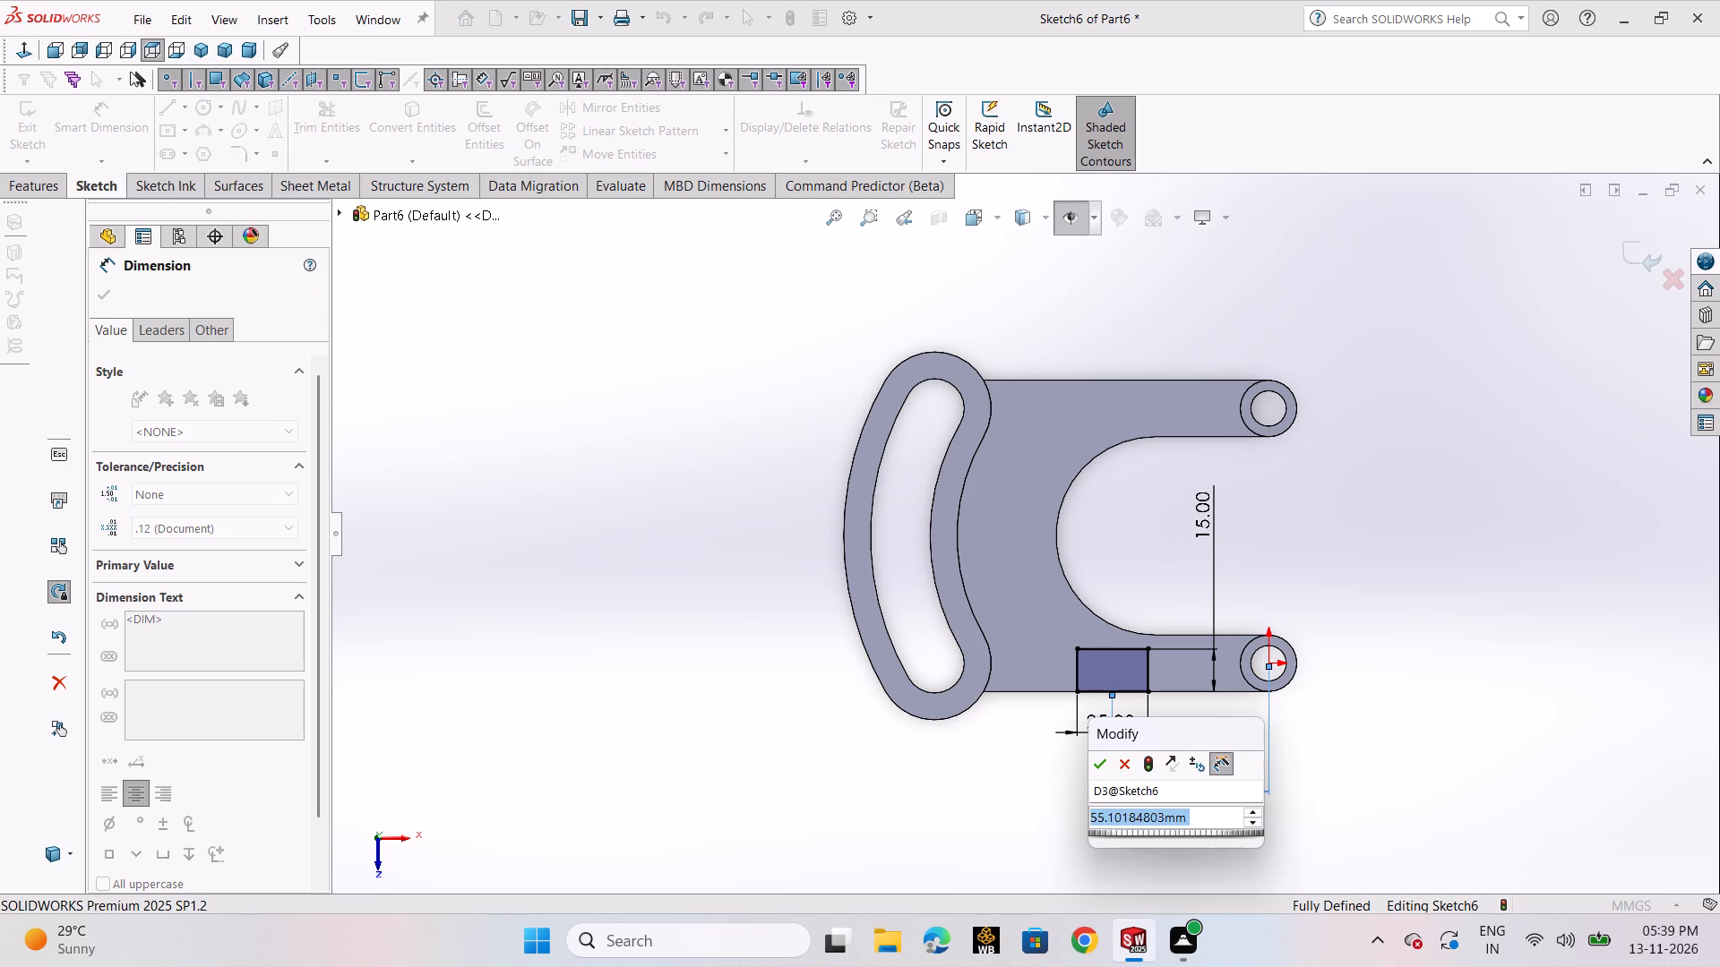
type("50")
key("Return")
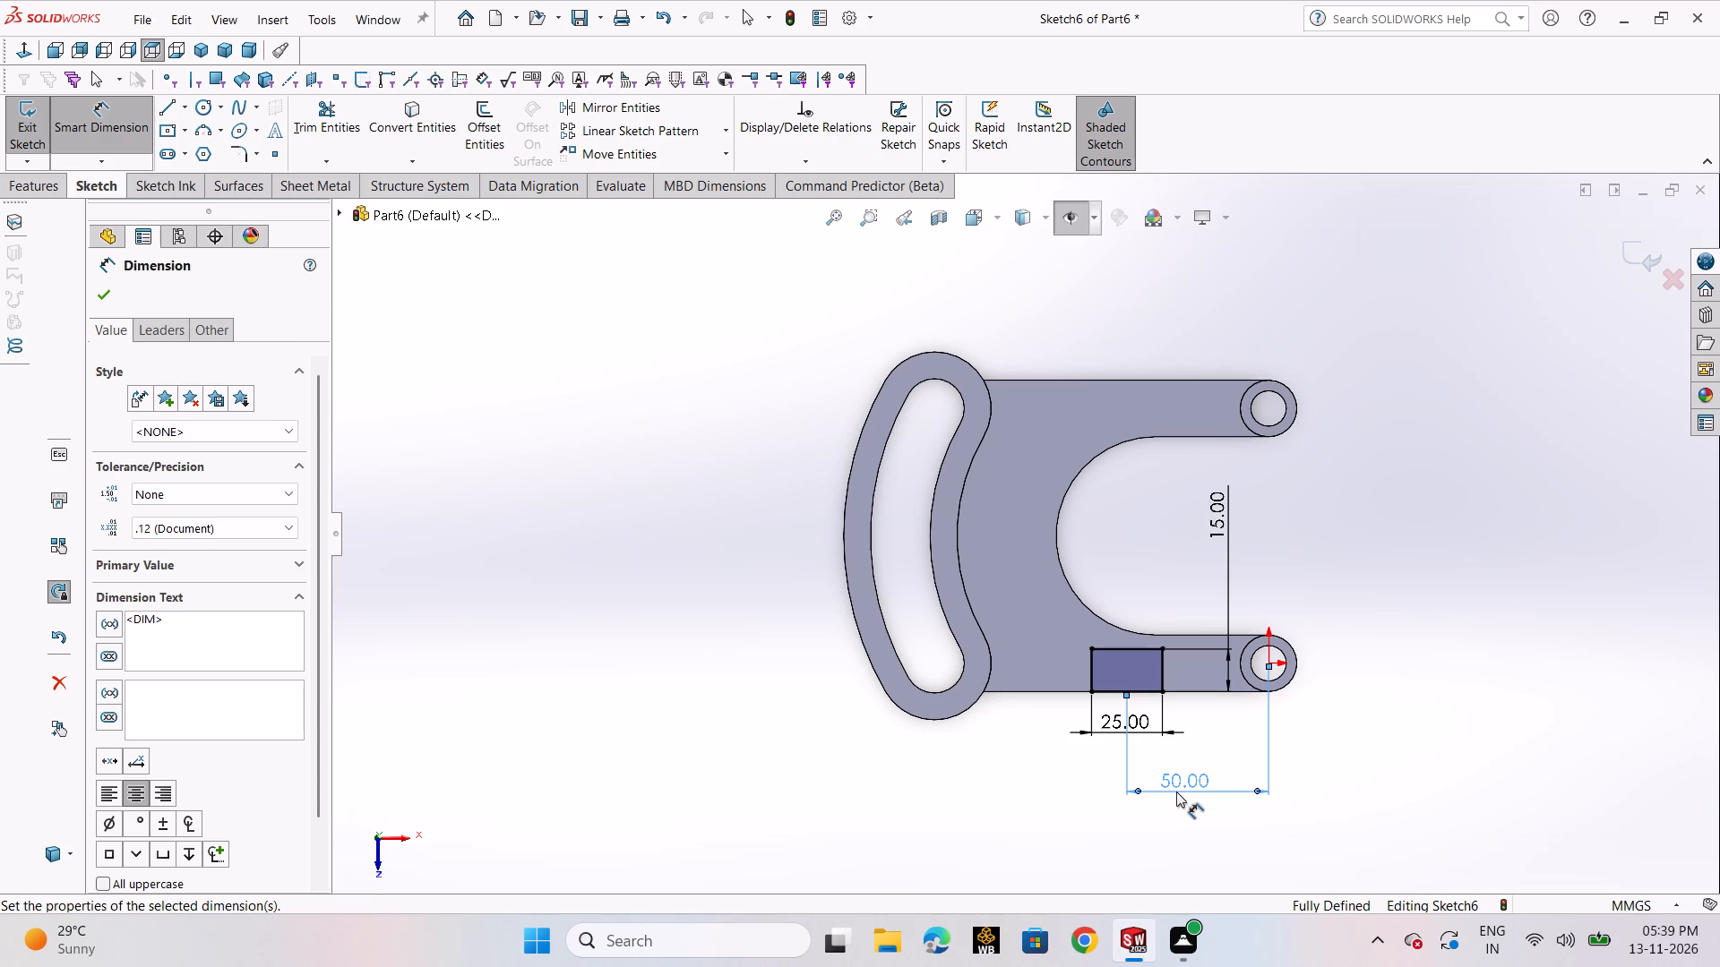
left_click(109, 304)
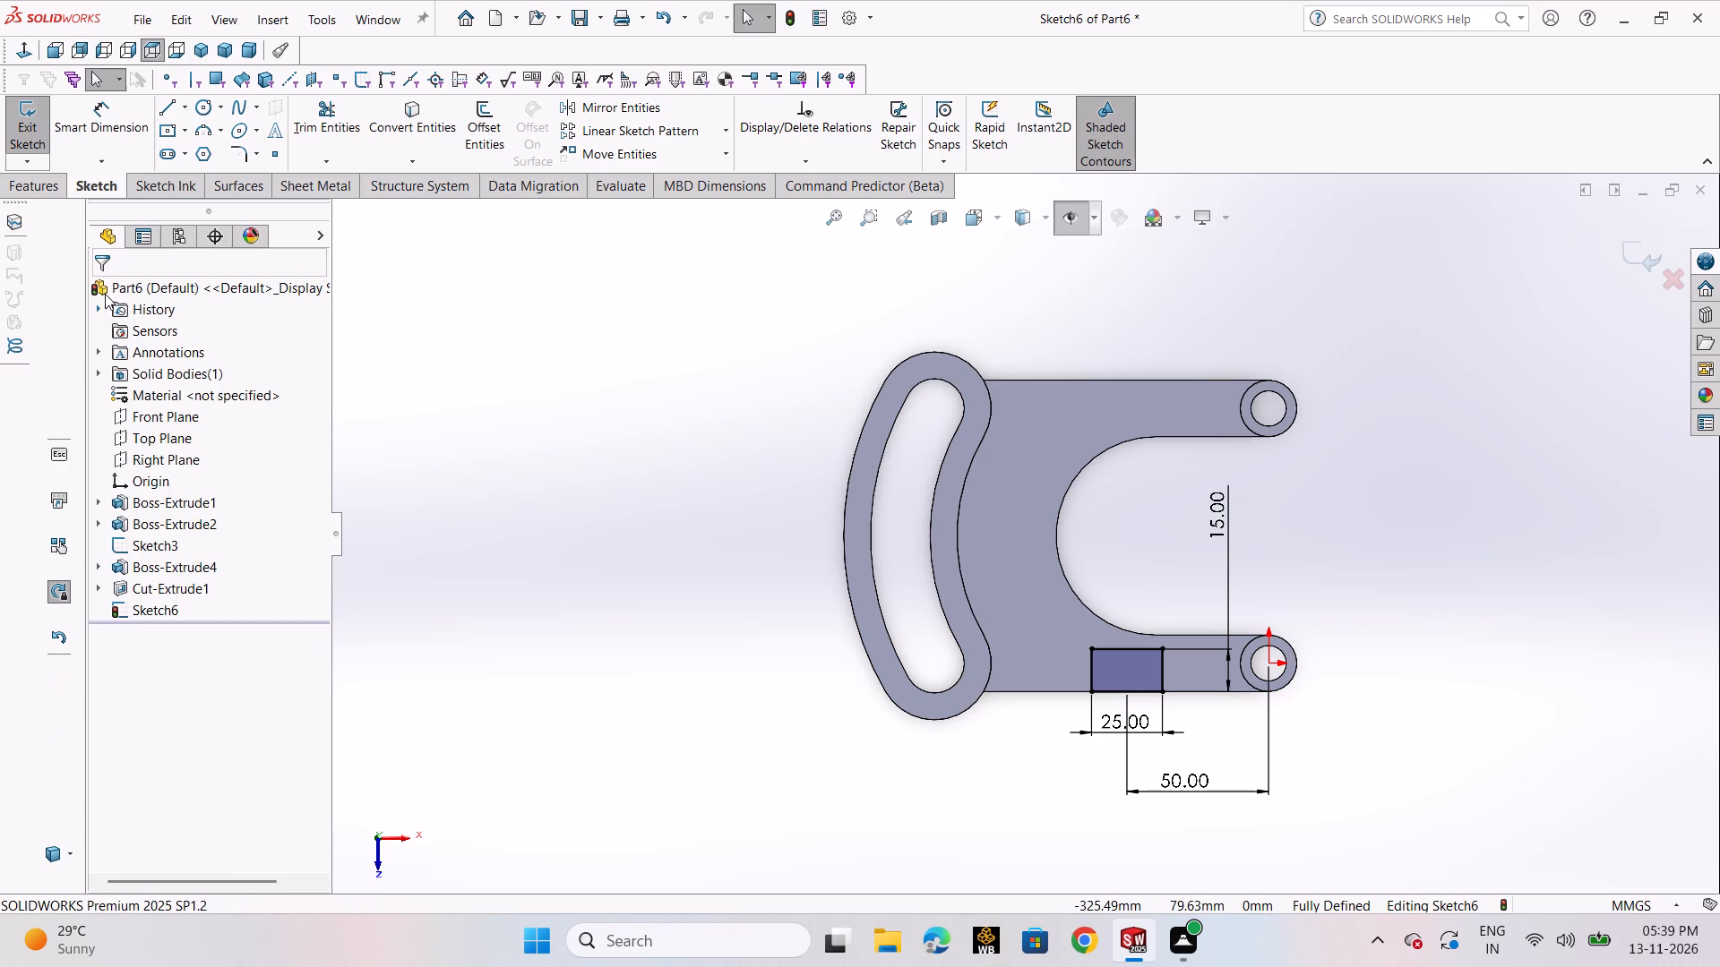
left_click(28, 128)
Extrude the rectangle as a boss with a Blind depth of 42 mm, merged with the plate.
scroll(1401, 659, "up", 2)
middle_click_drag(1364, 662, 1337, 473)
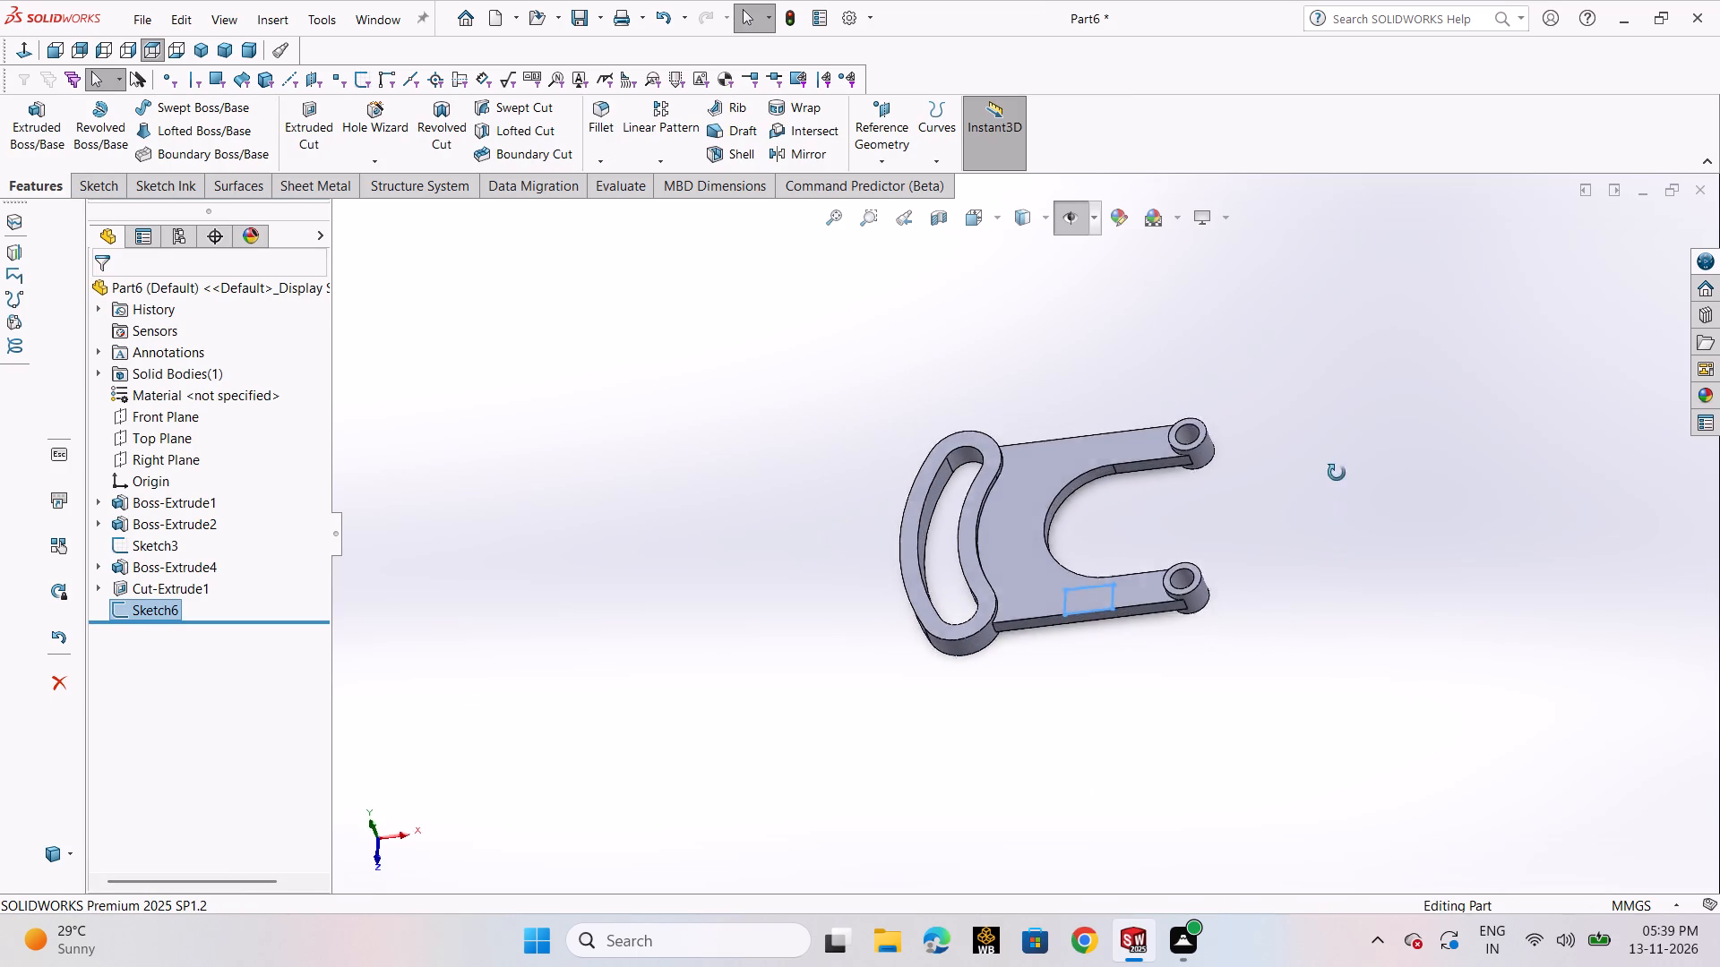
middle_click_drag(1337, 473, 1337, 419)
left_click(42, 136)
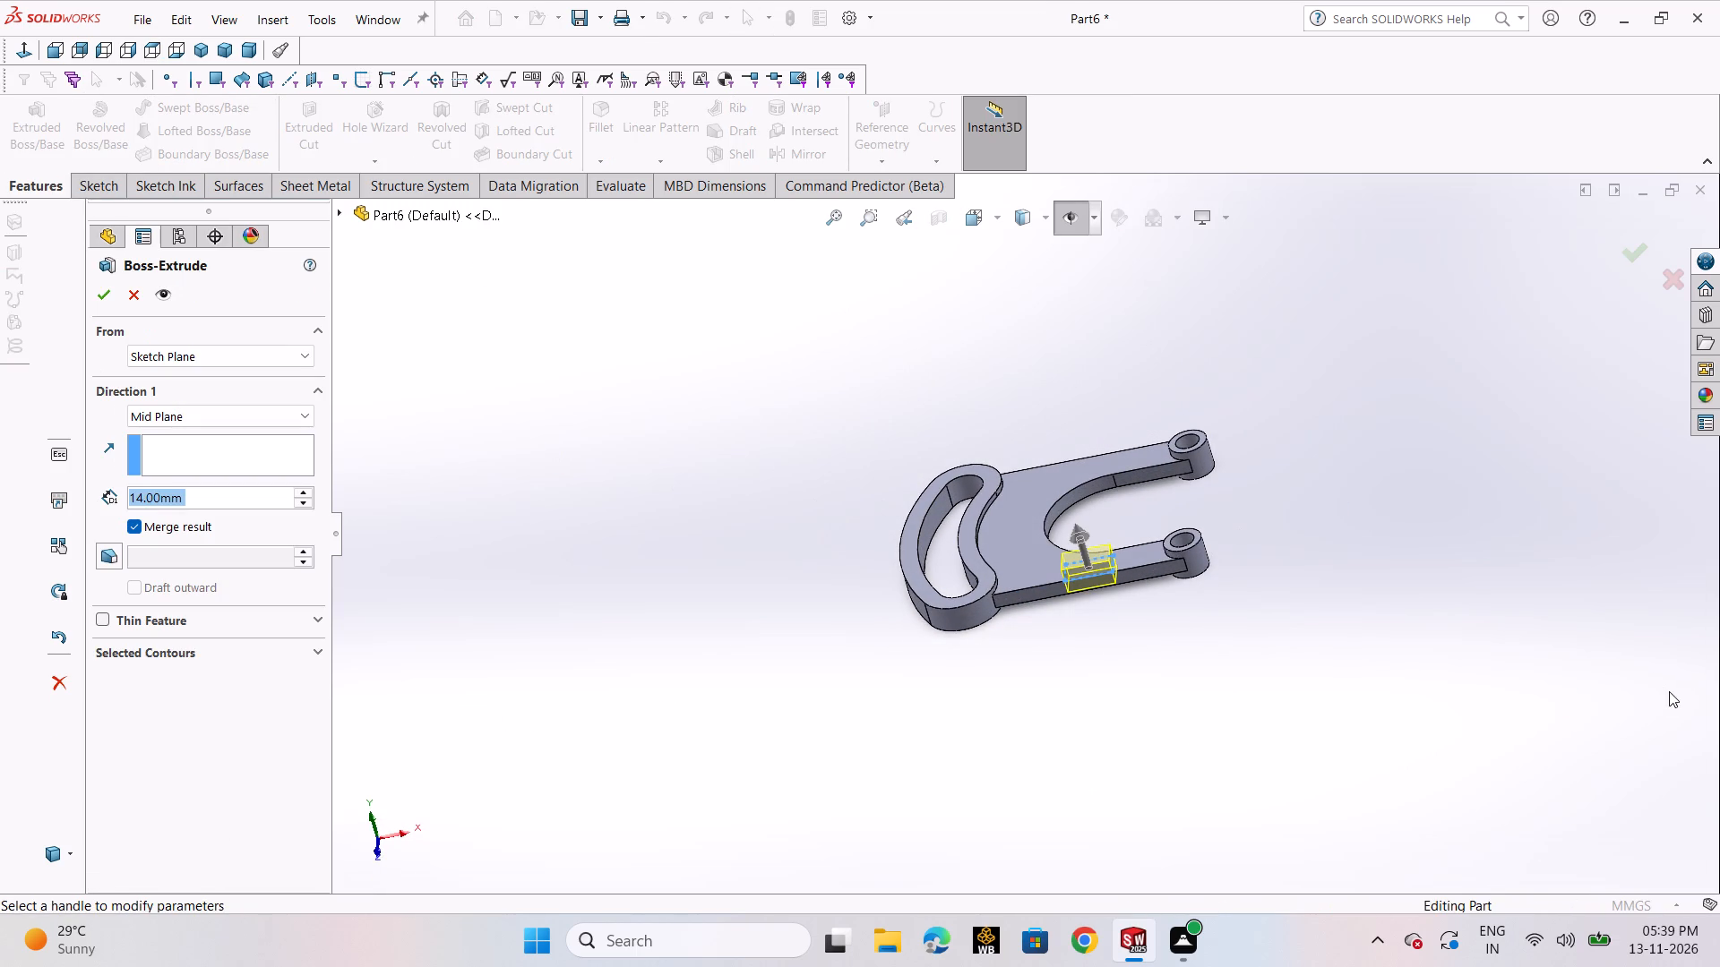
left_click(261, 420)
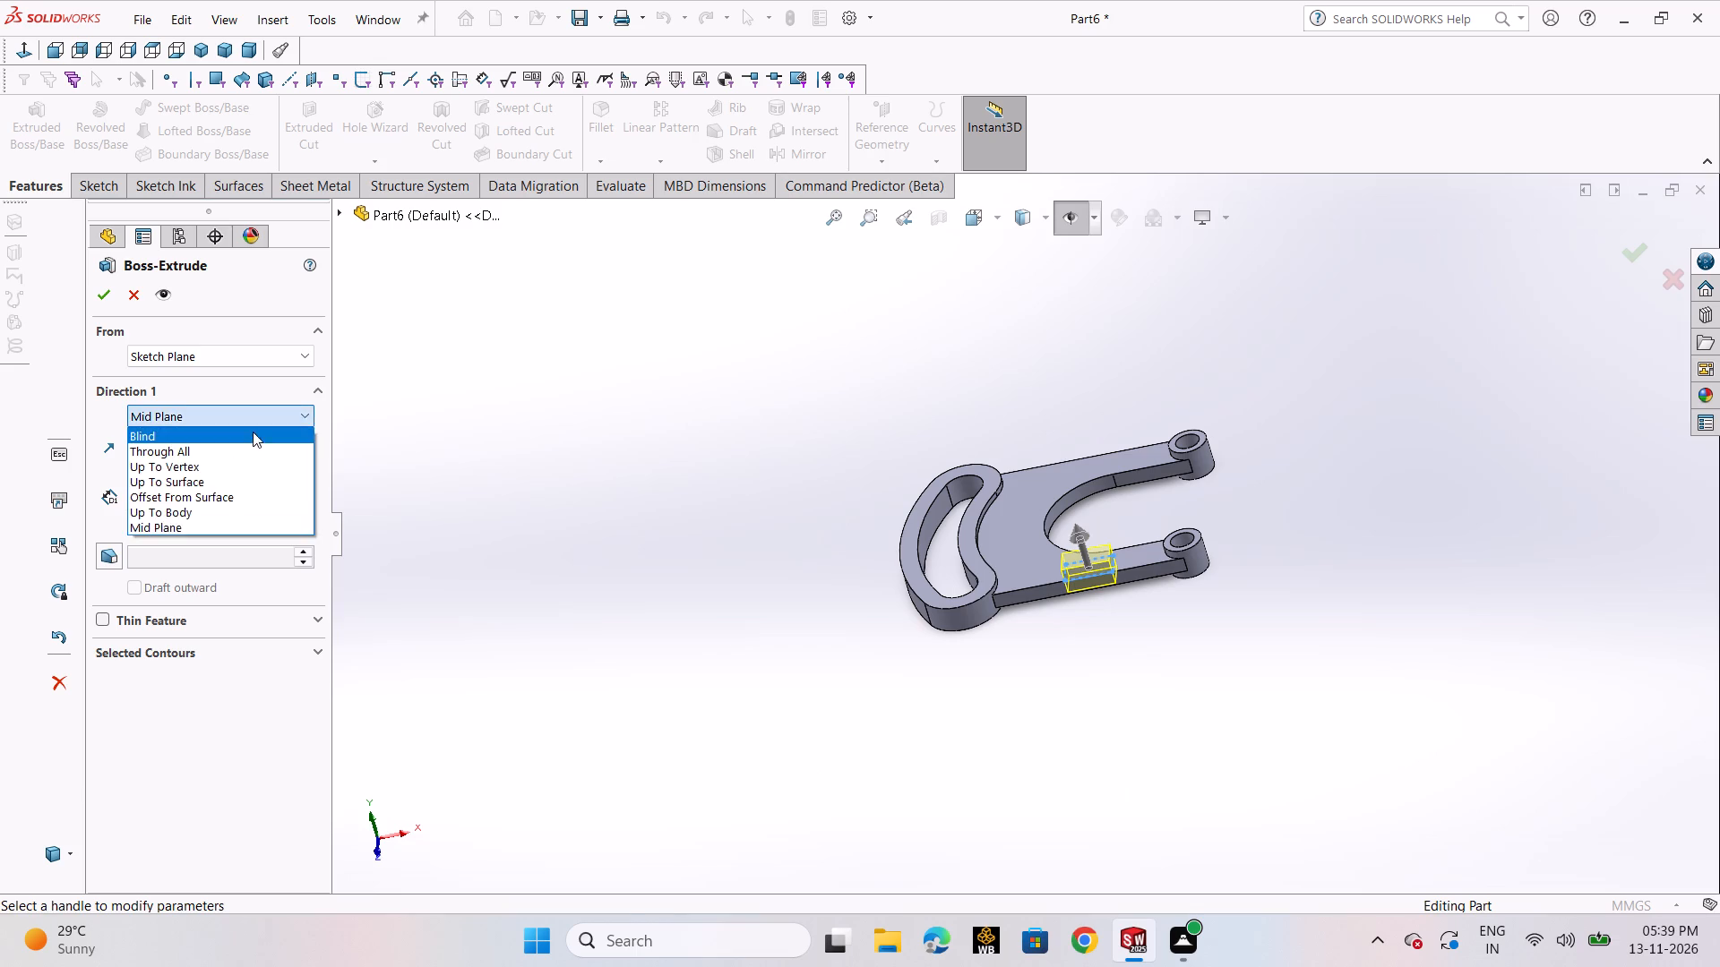
left_click(252, 437)
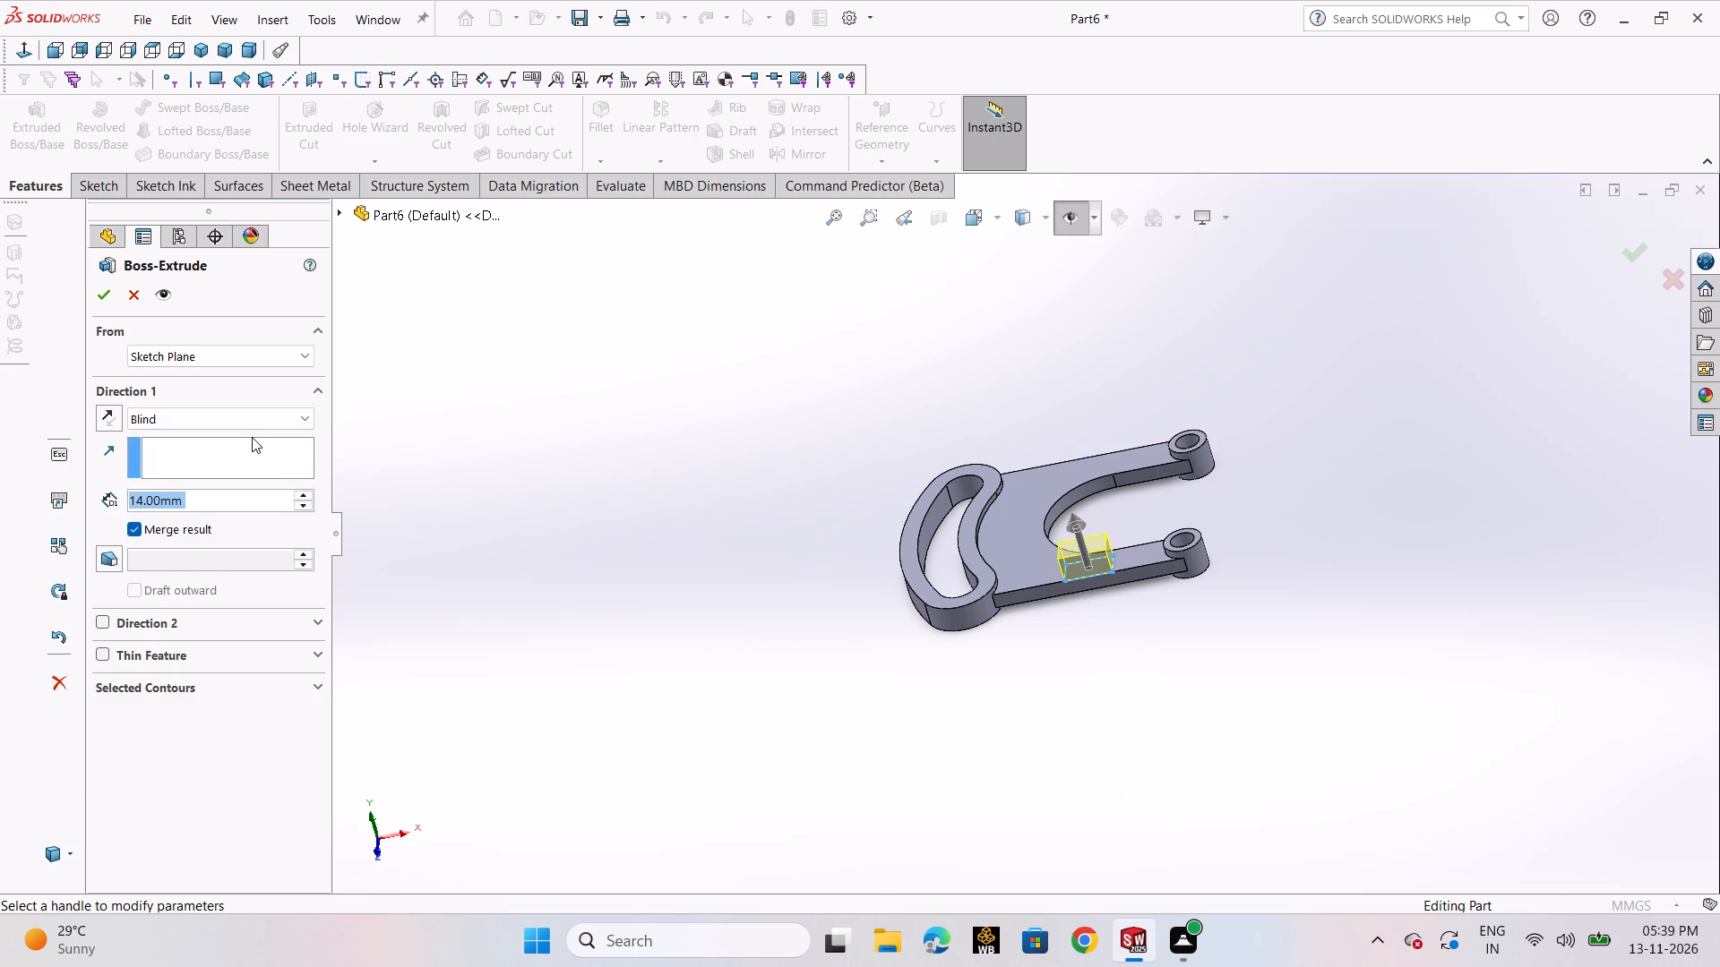
type("42.")
key("Return")
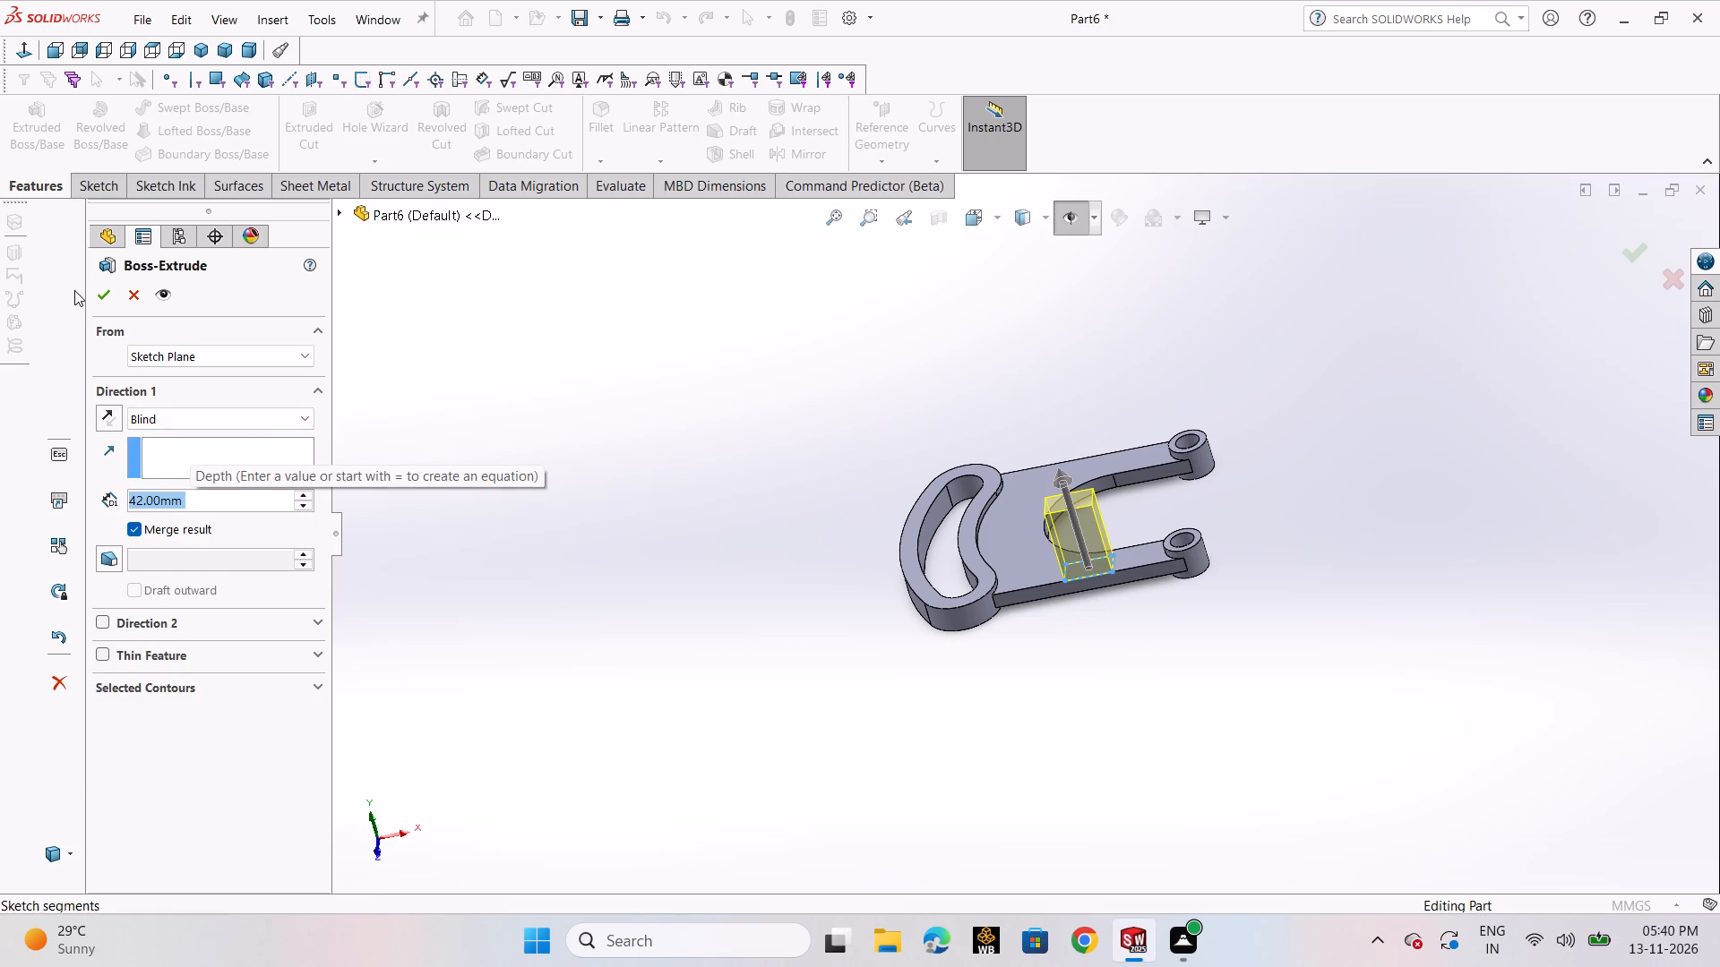
left_click(95, 292)
left_click(509, 575)
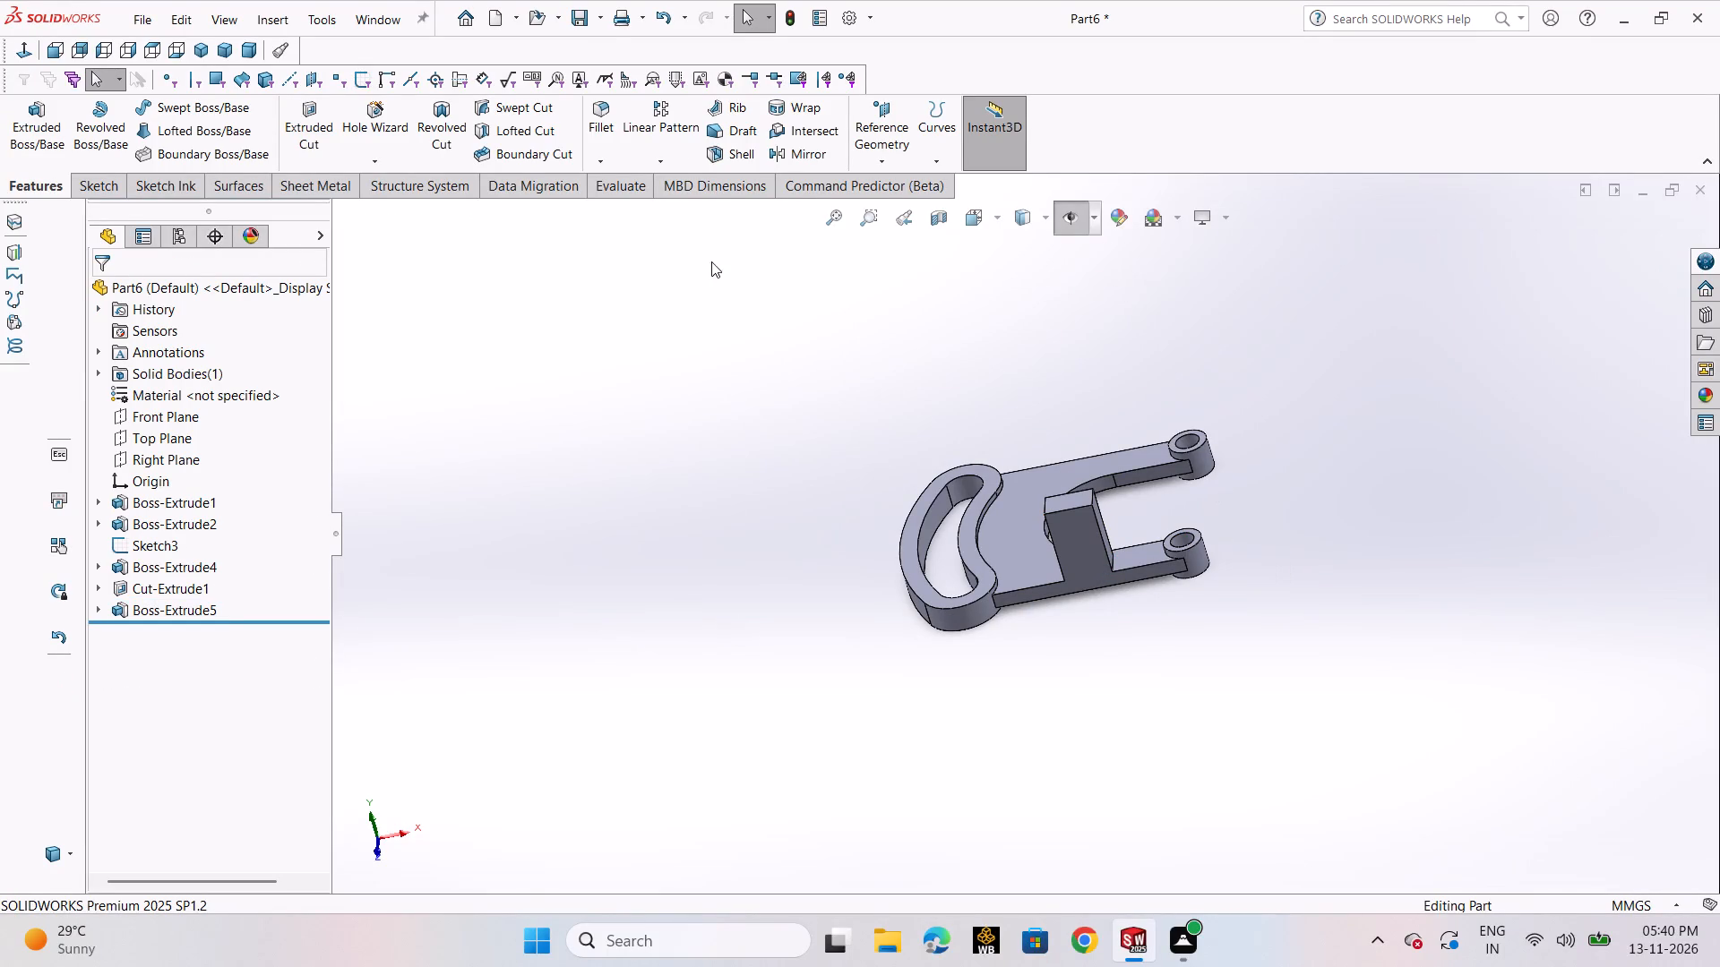
Create a reference plane midway between the two opposite broad faces of the upright block.
left_click(879, 159)
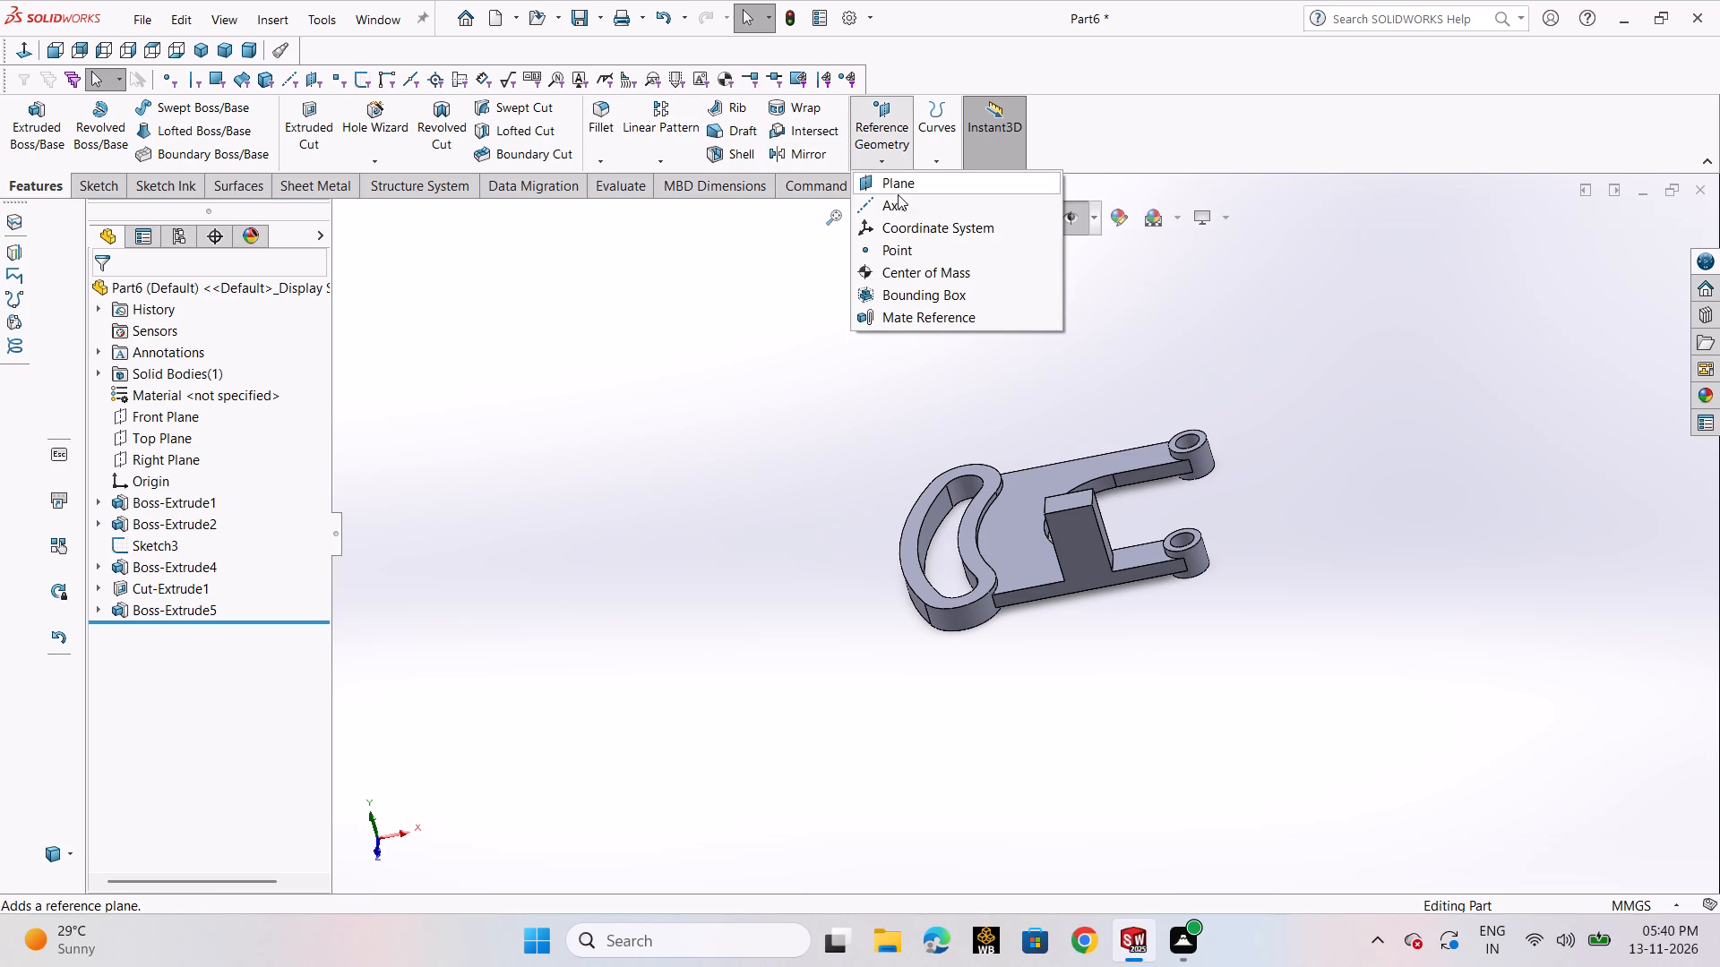
left_click(908, 184)
scroll(1239, 469, "down", 3)
middle_click_drag(1140, 483, 1096, 518)
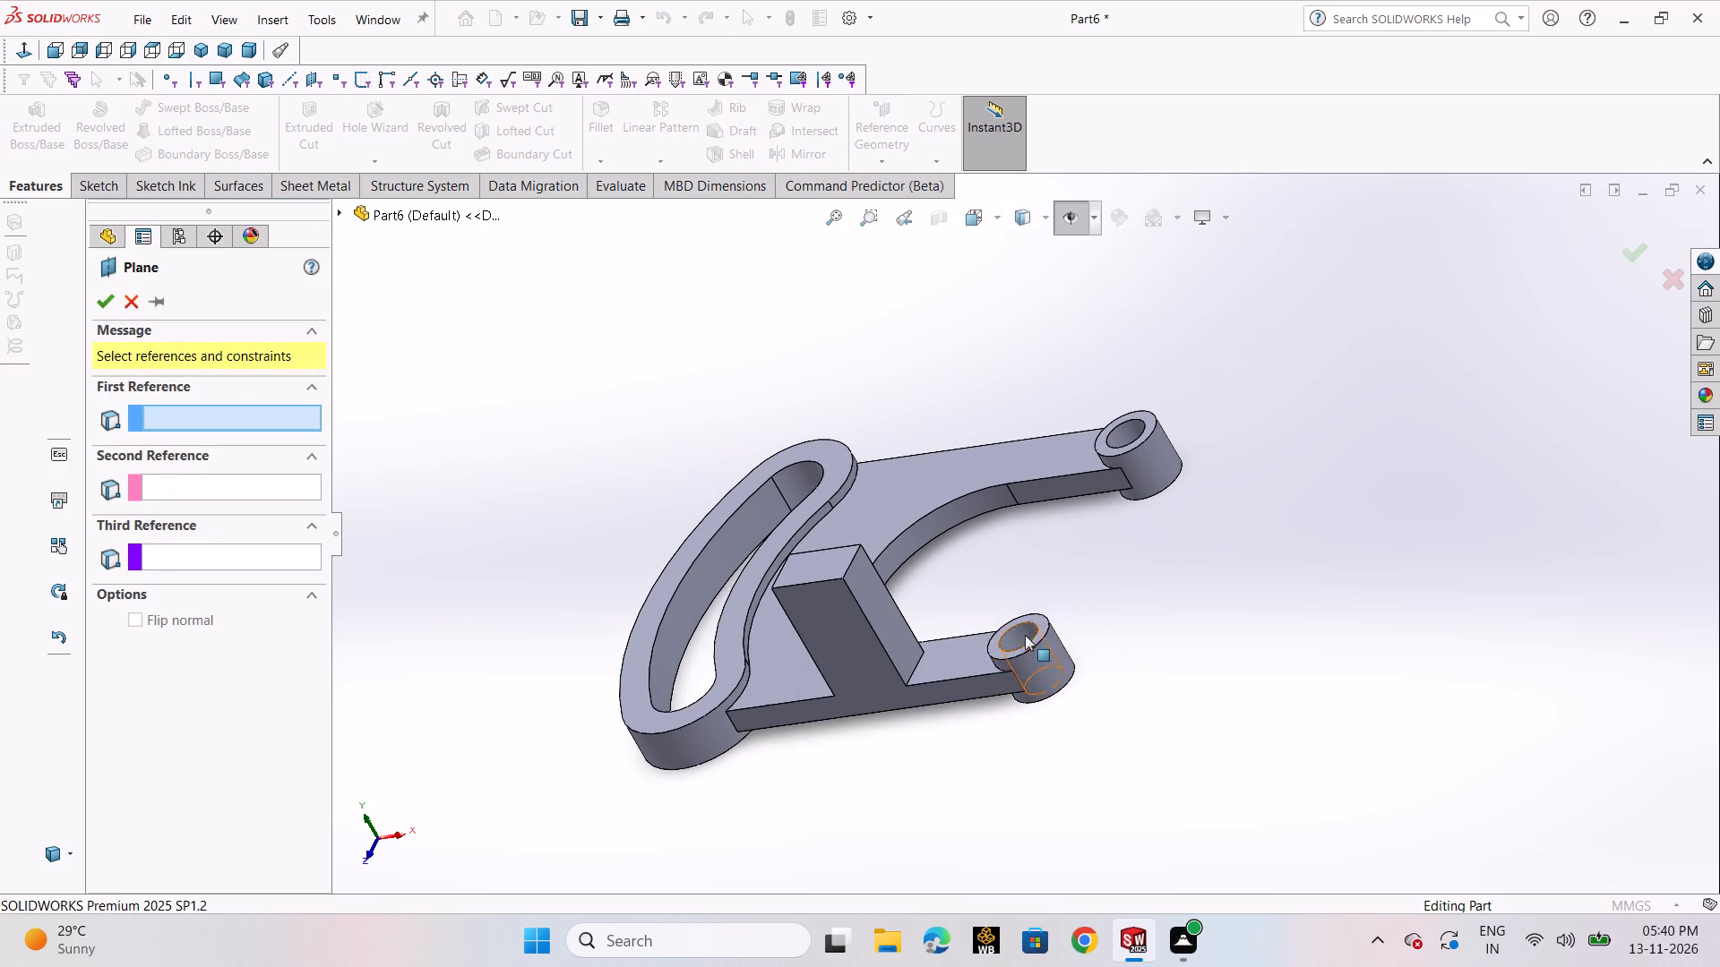
left_click(849, 642)
middle_click_drag(901, 626, 847, 722)
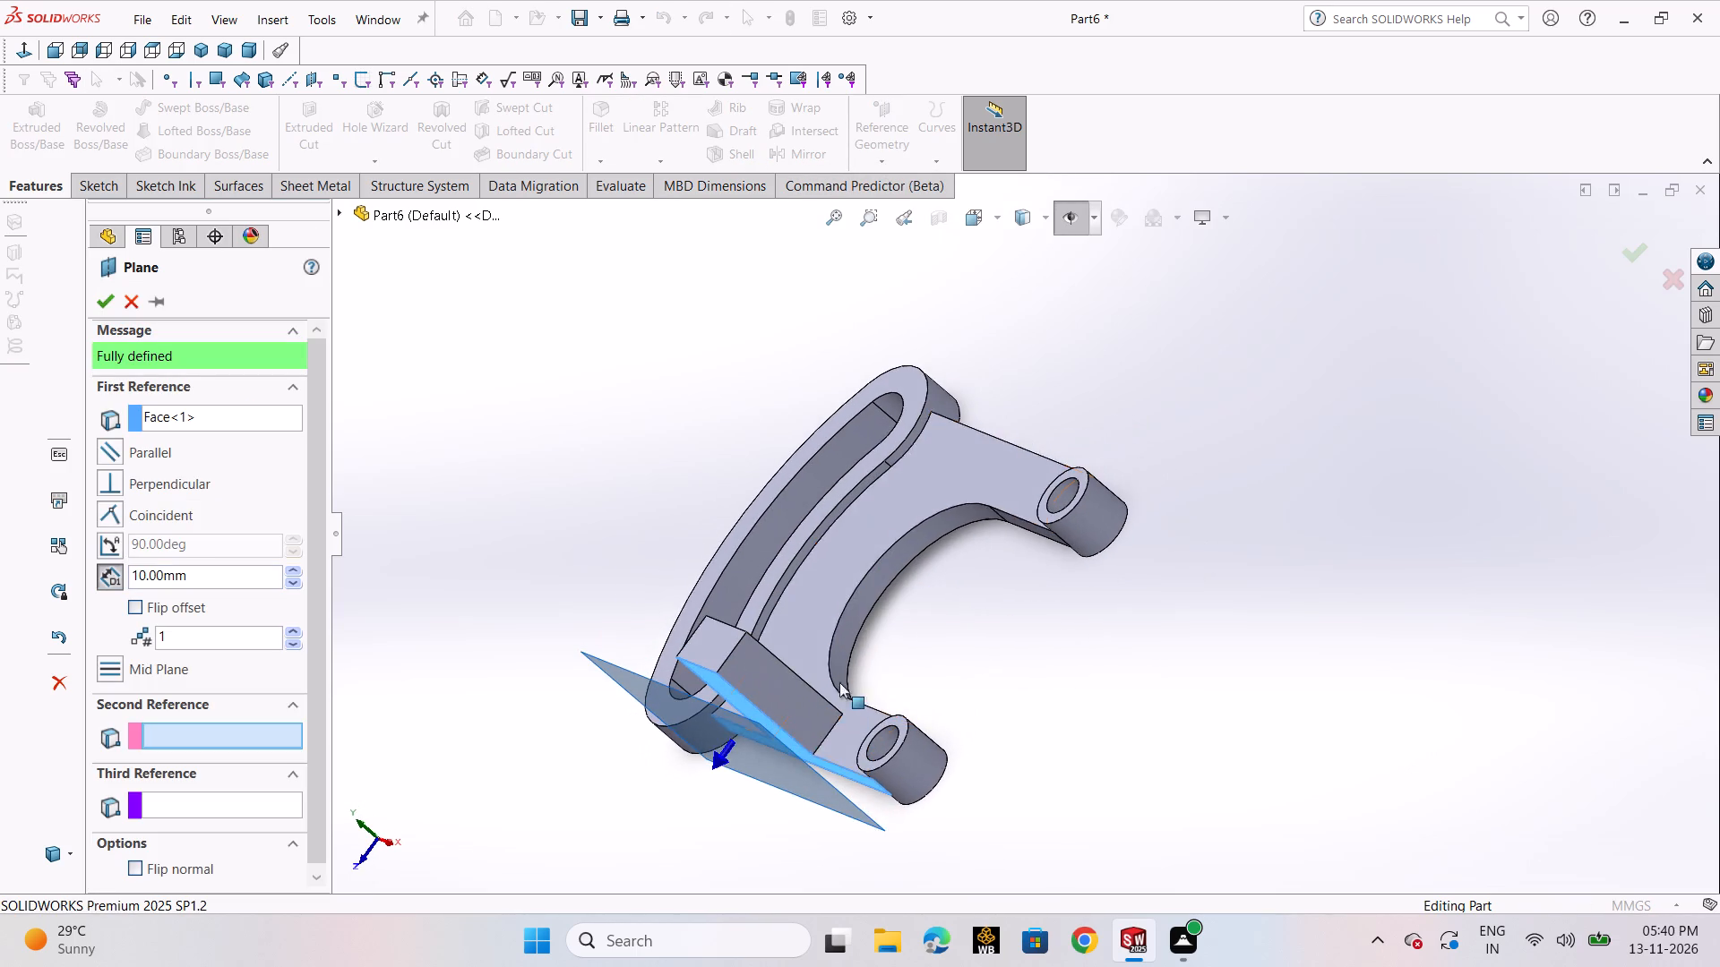
middle_click_drag(805, 633, 744, 784)
scroll(744, 778, "down", 1)
scroll(744, 784, "up", 1)
left_click(774, 664)
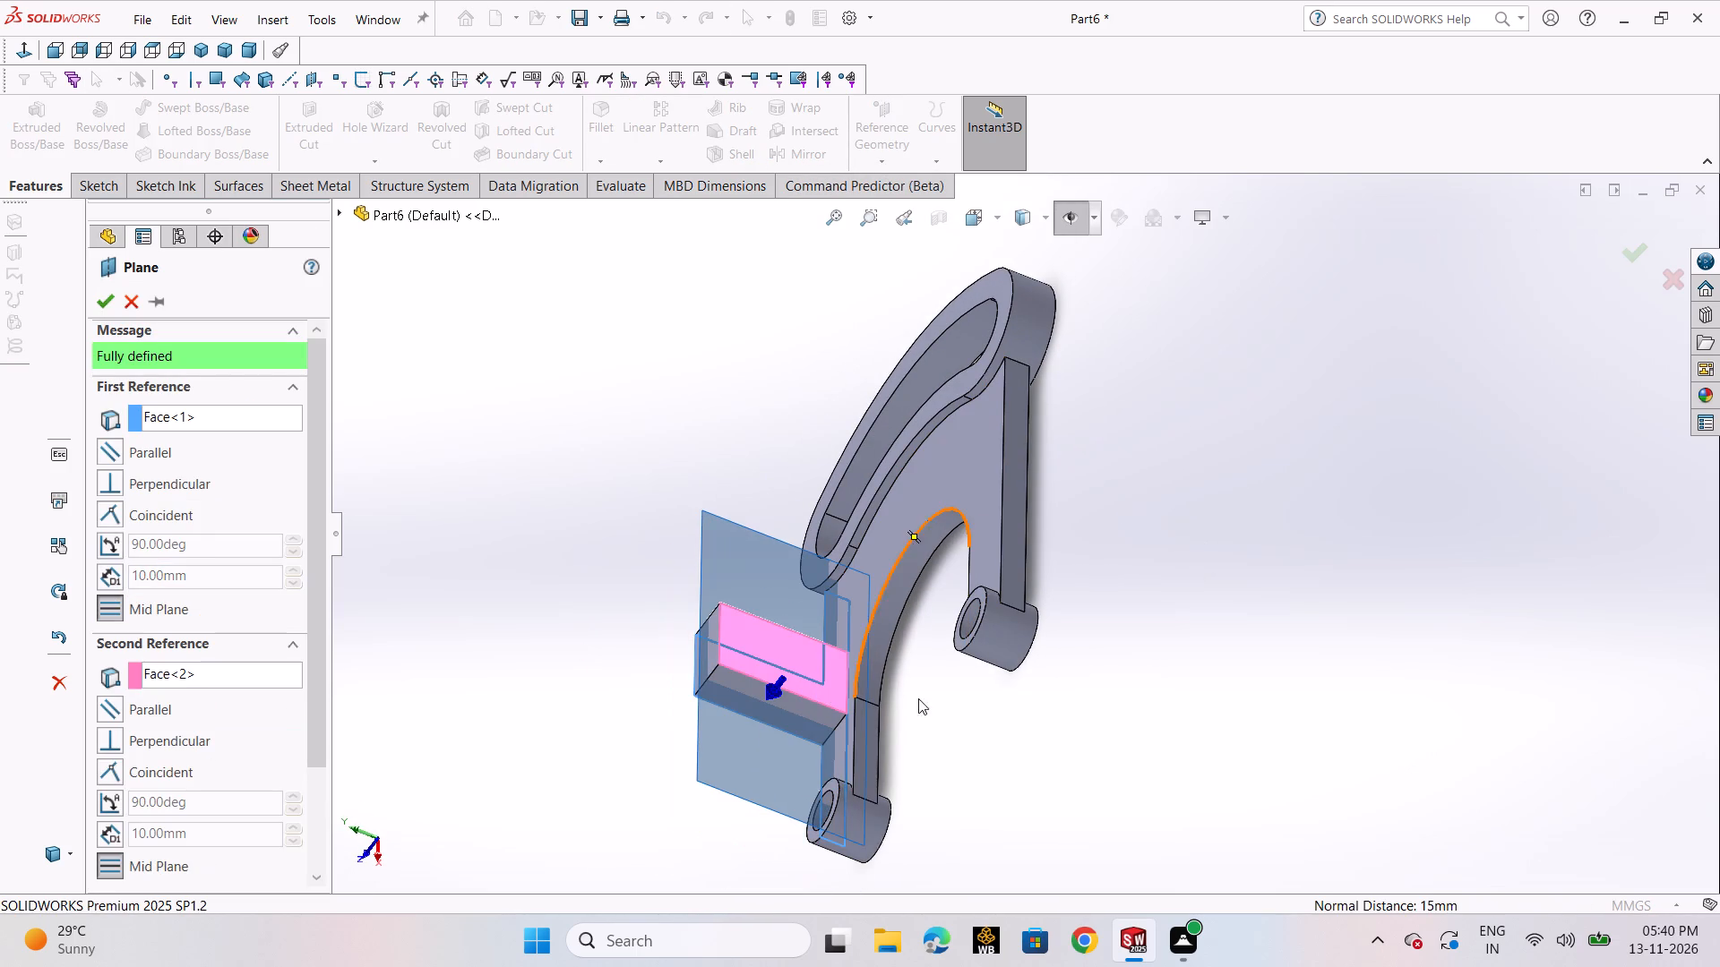
left_click(93, 298)
Start a sketch on the new mid plane and draw a circle about 25 mm in diameter, centred on the midpoint of the block's top edge.
right_click(159, 633)
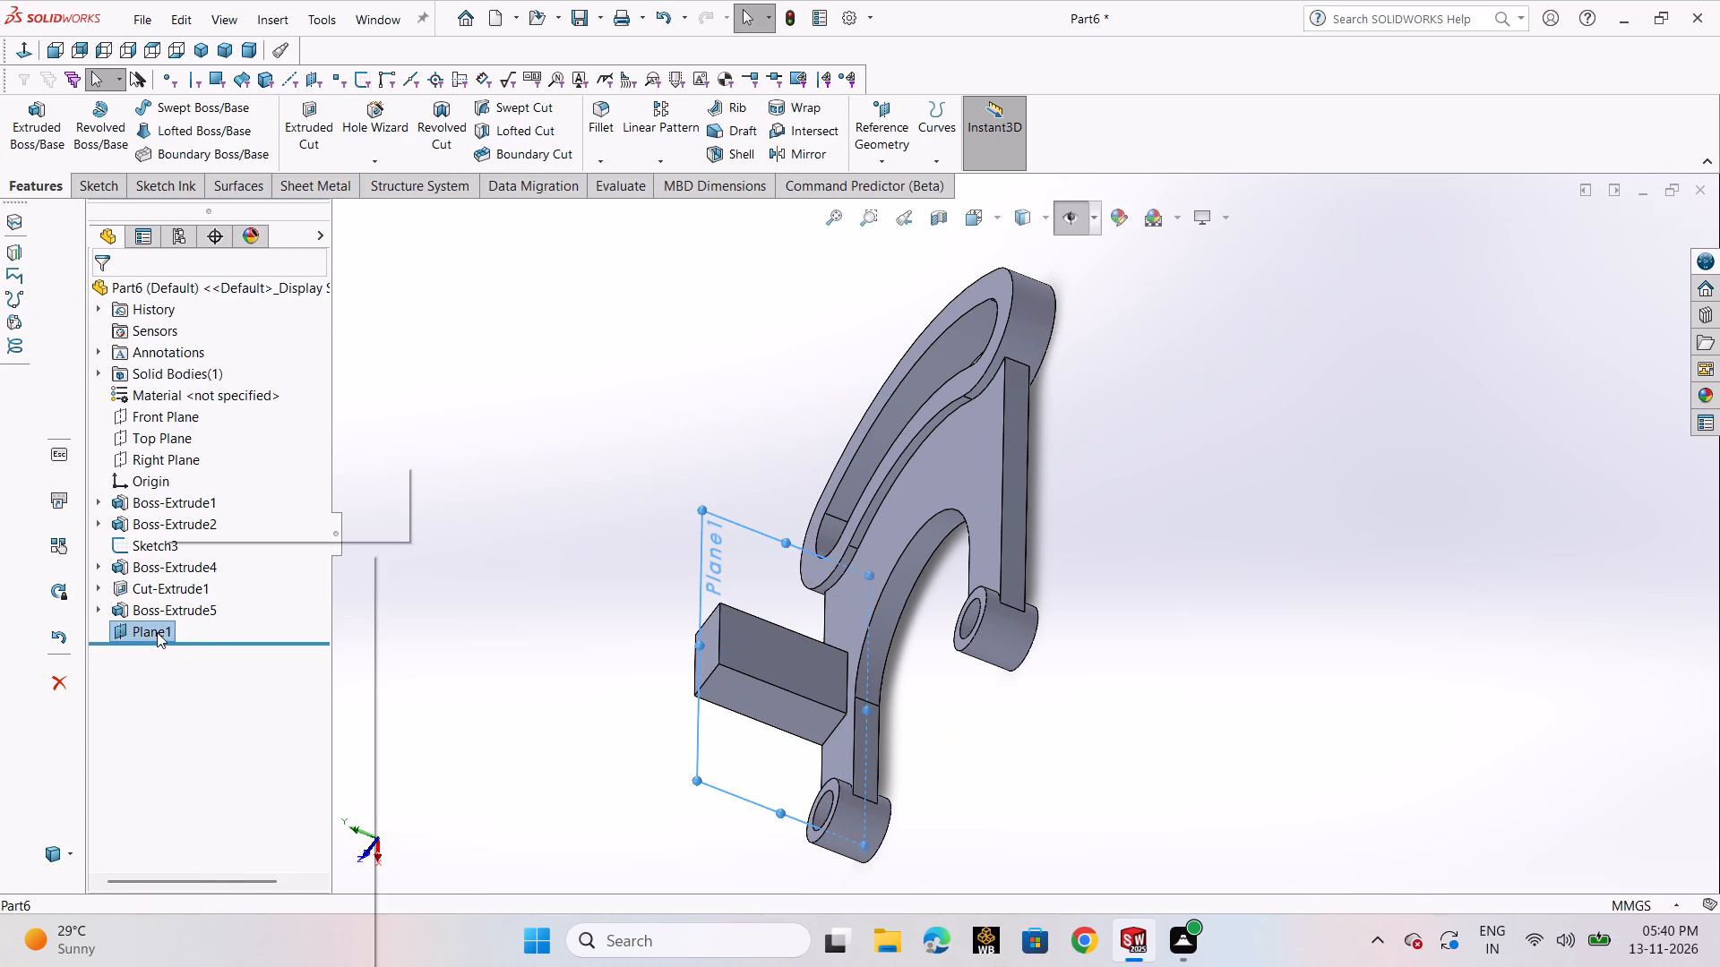
left_click(197, 531)
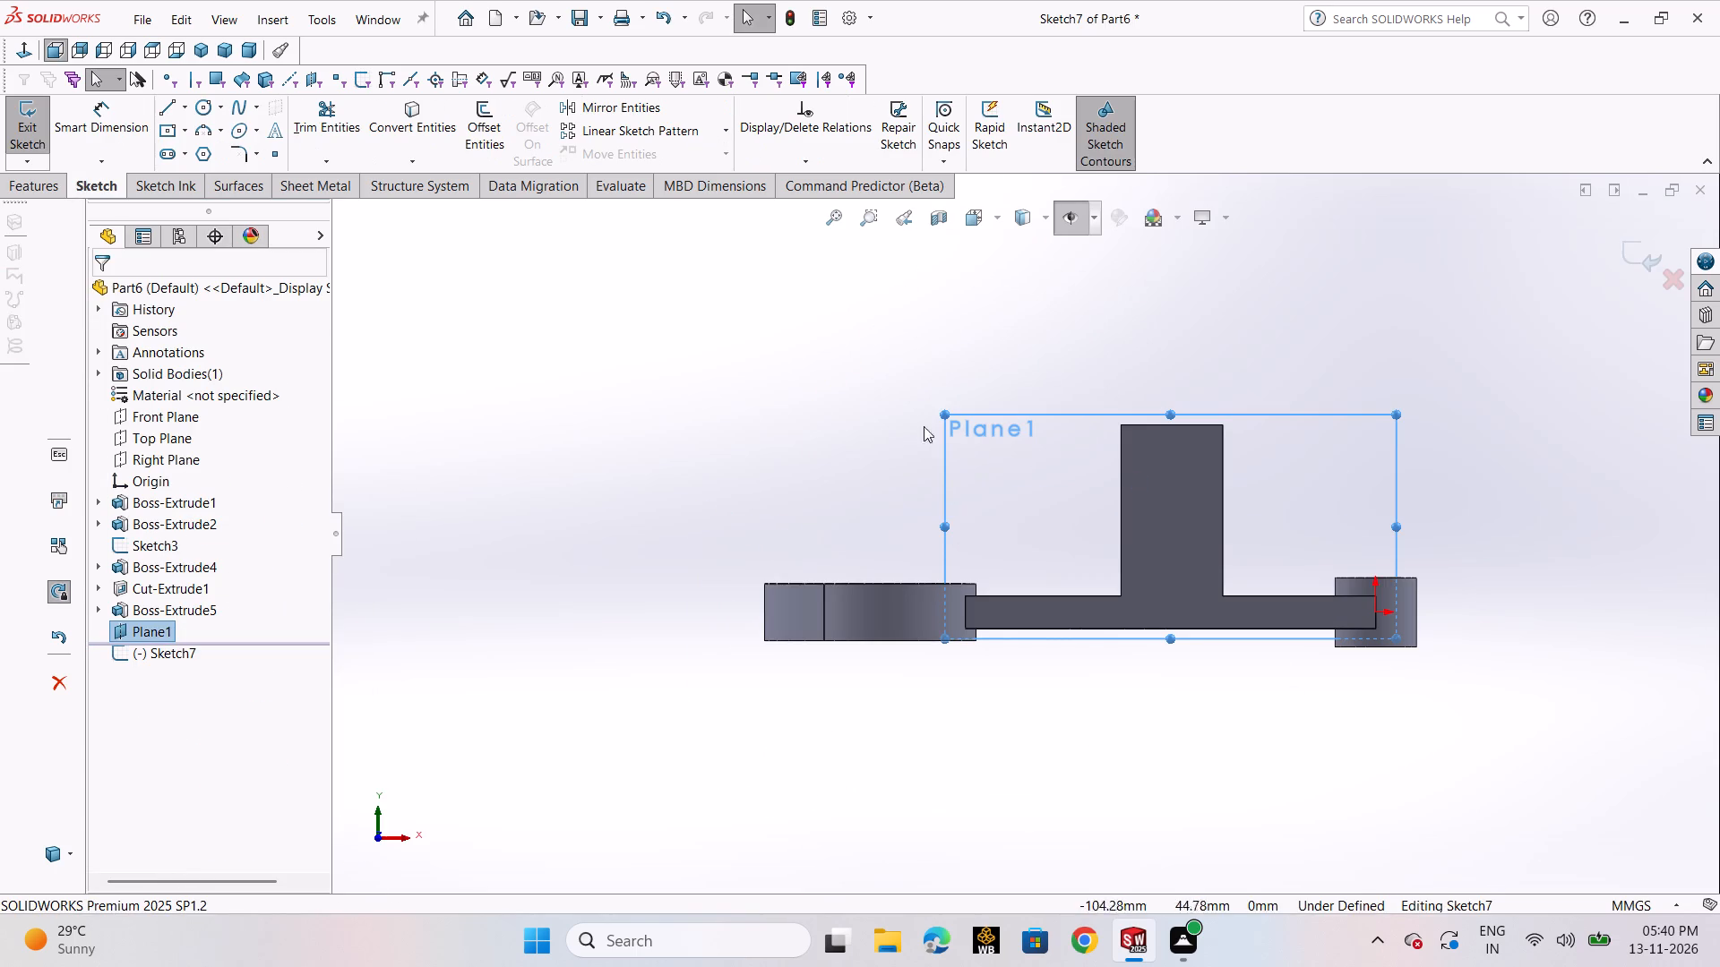
left_click(202, 109)
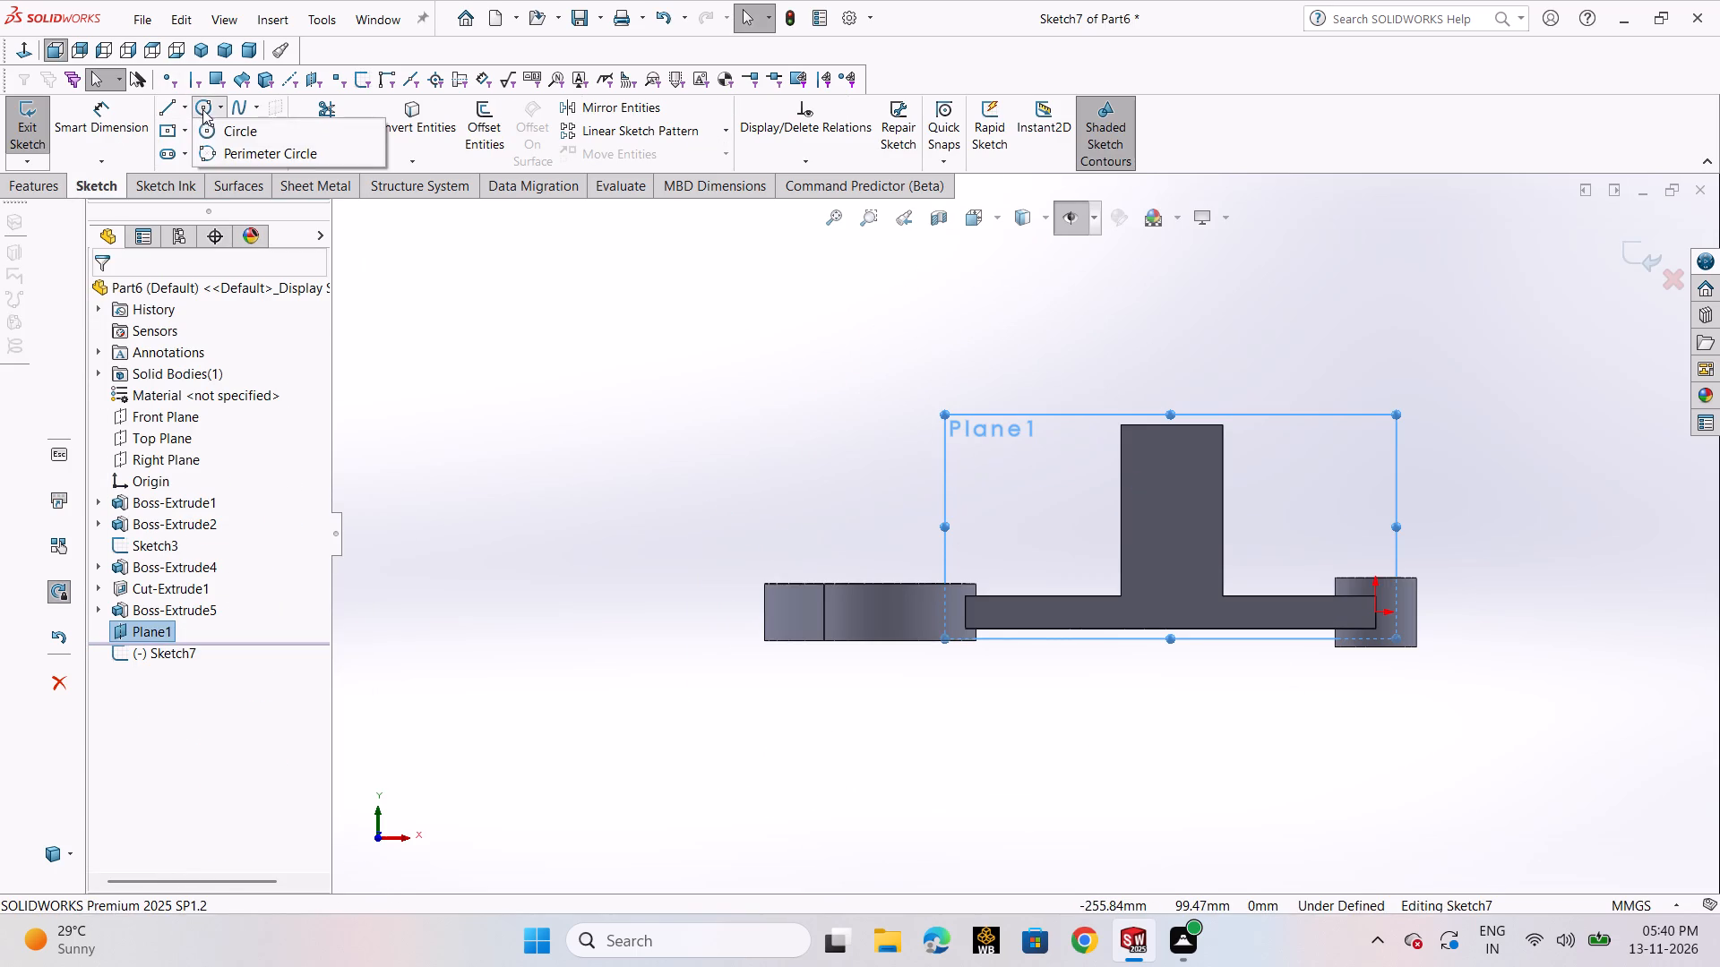
left_click(212, 125)
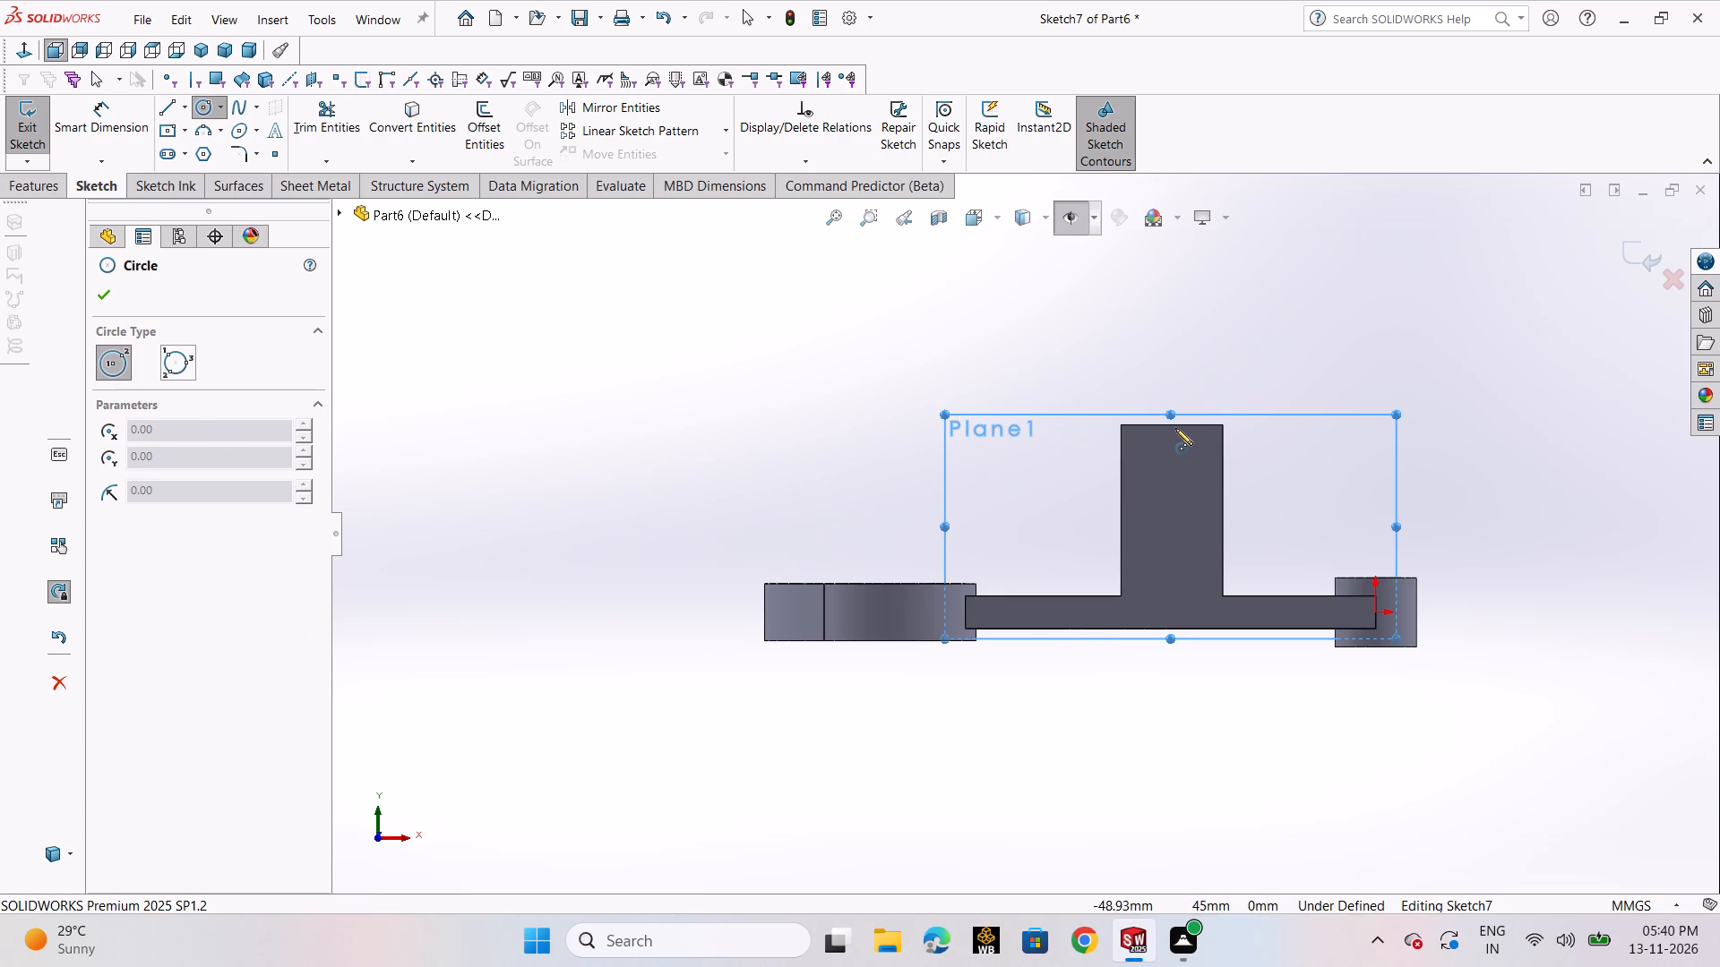
left_click(1173, 426)
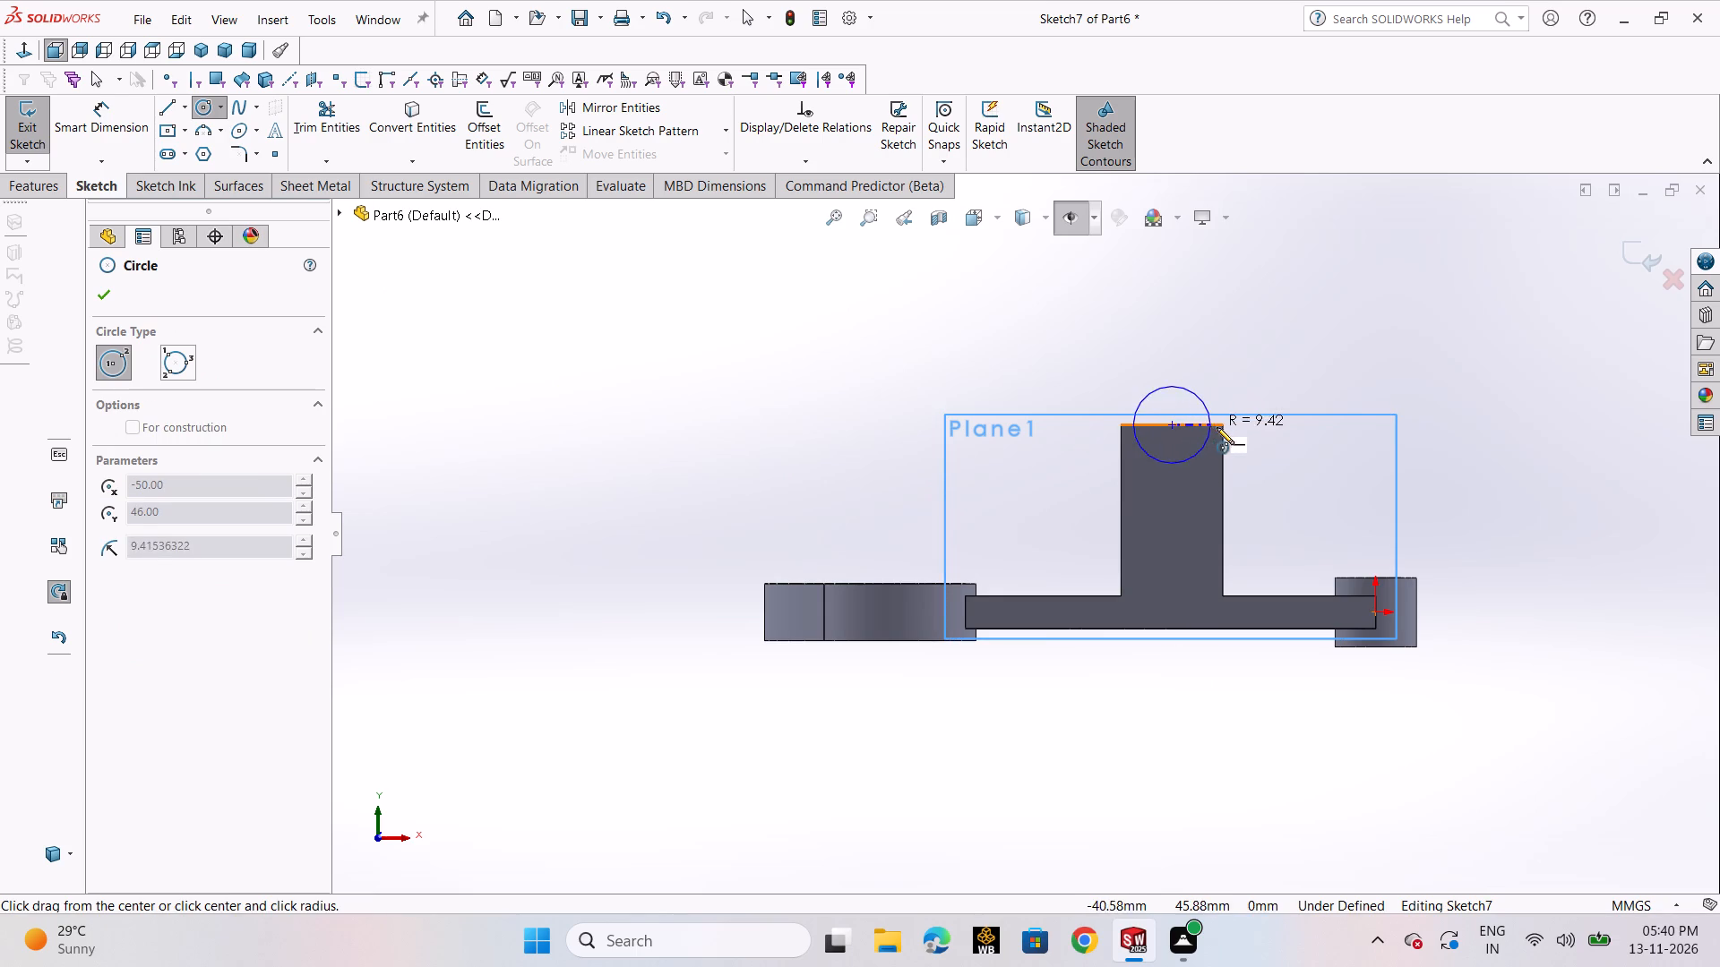
left_click(1228, 432)
right_click(1228, 432)
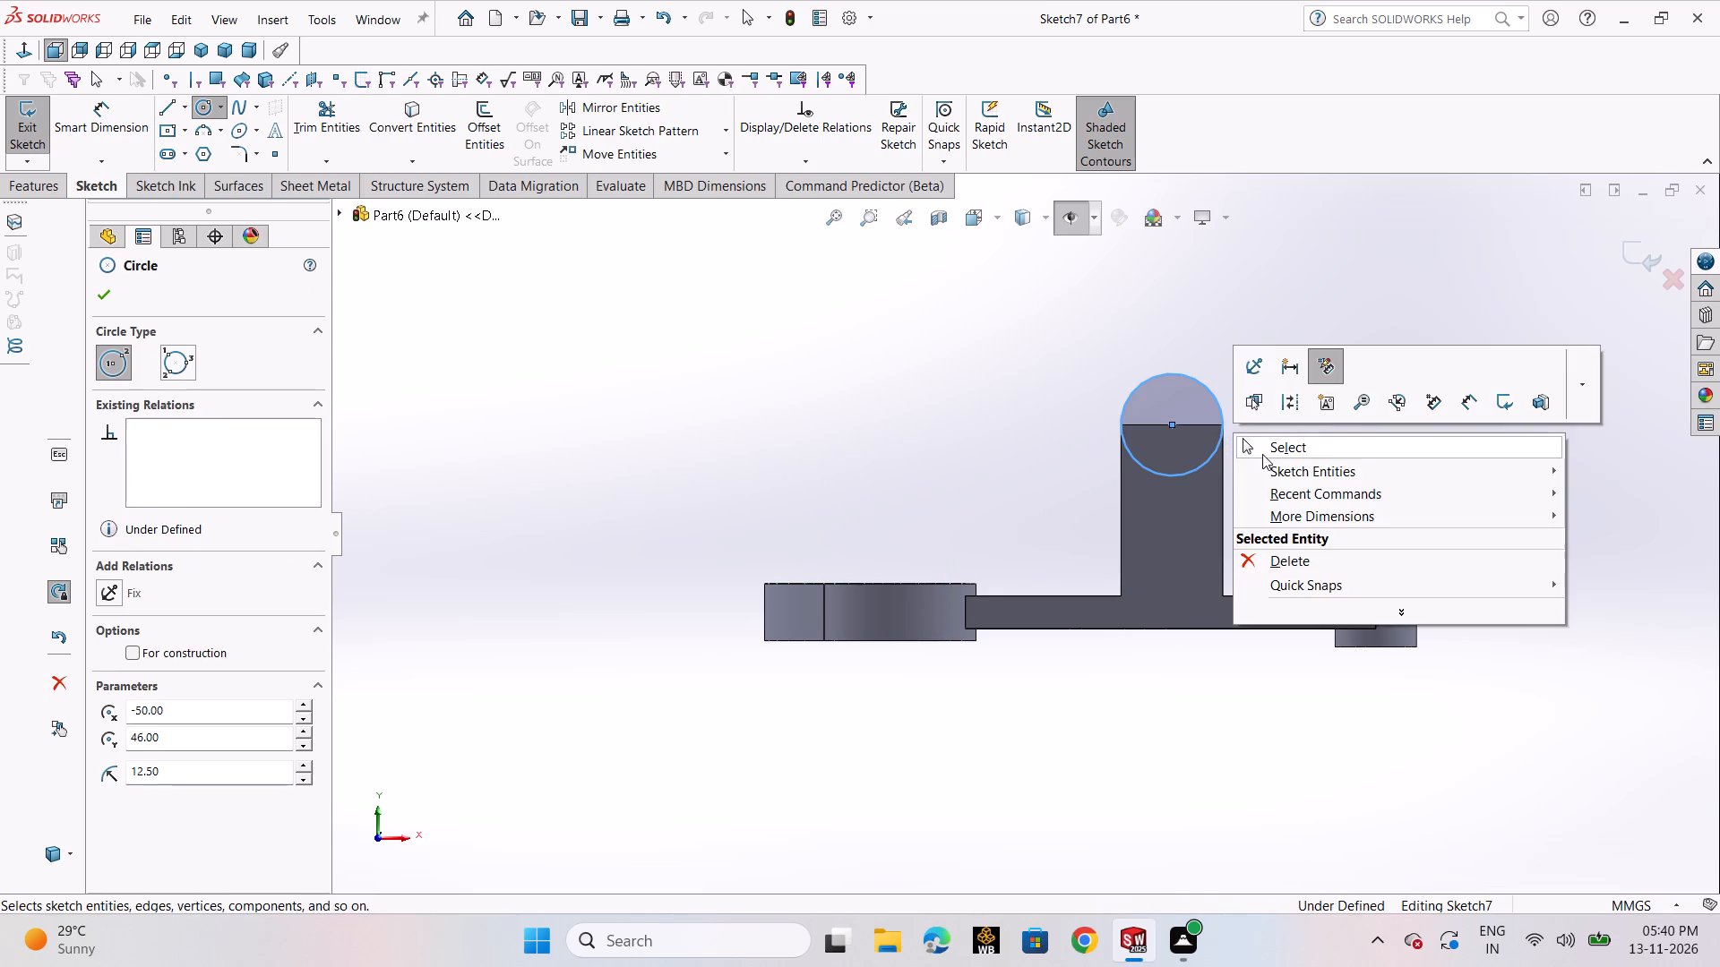
left_click(1263, 454)
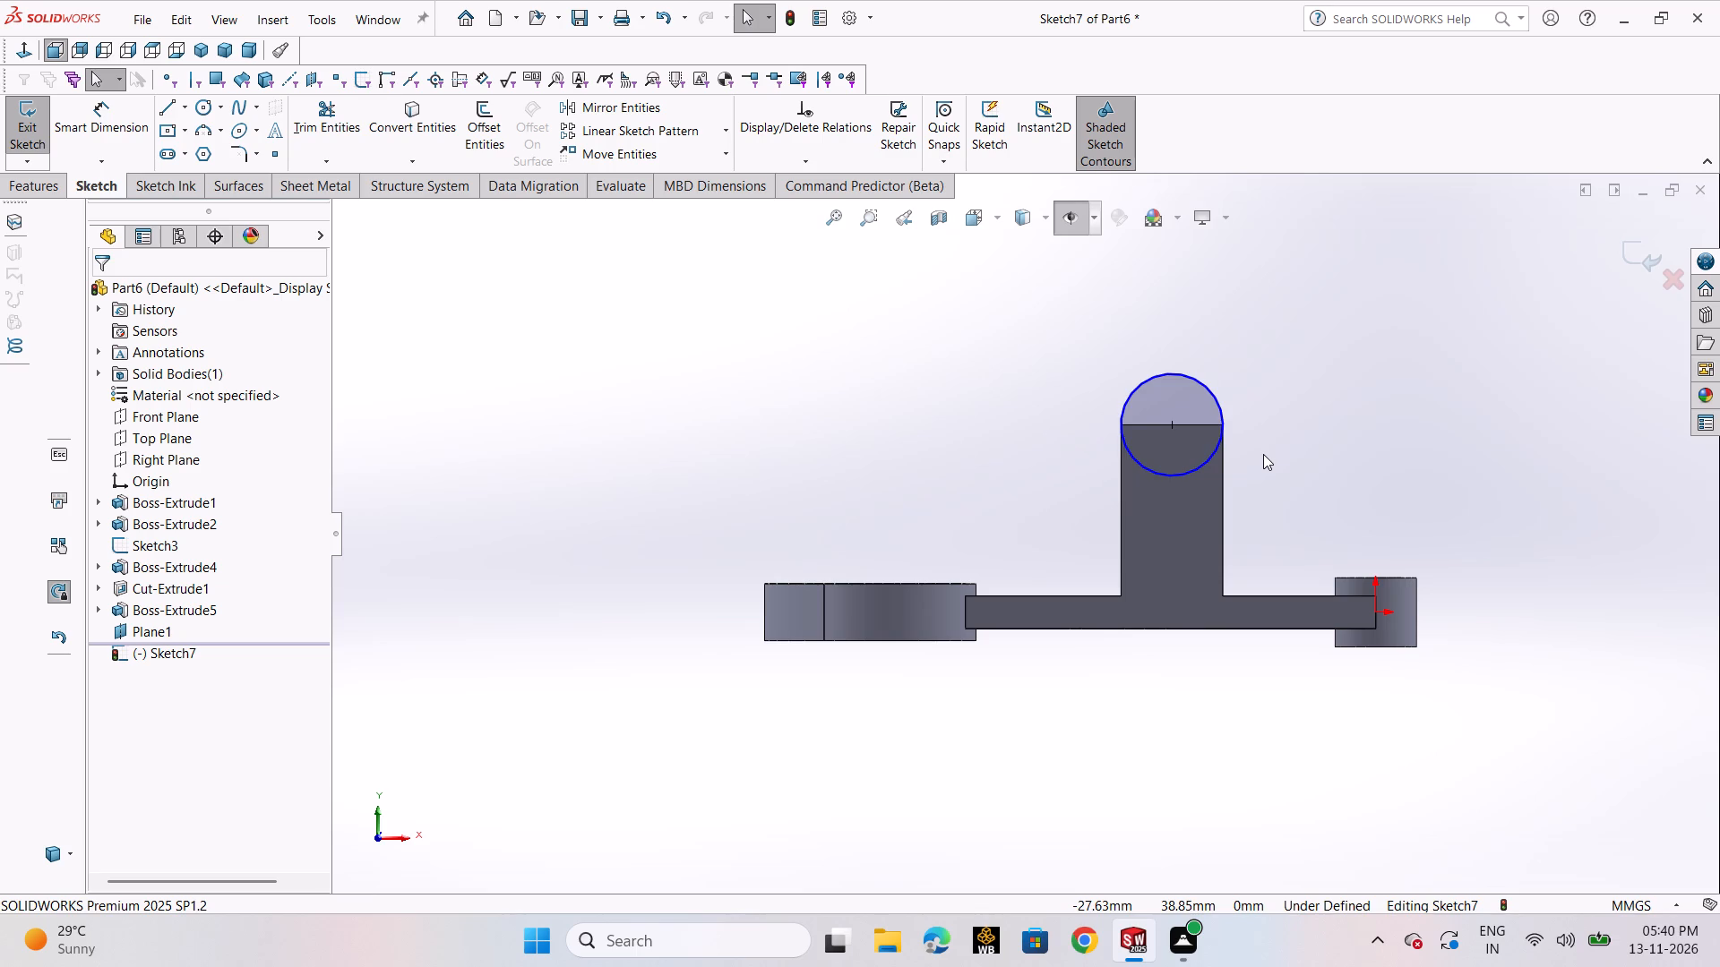
Draw a smaller concentric circle about 13.5 mm in diameter inside the first circle.
left_click(204, 113)
left_click(215, 128)
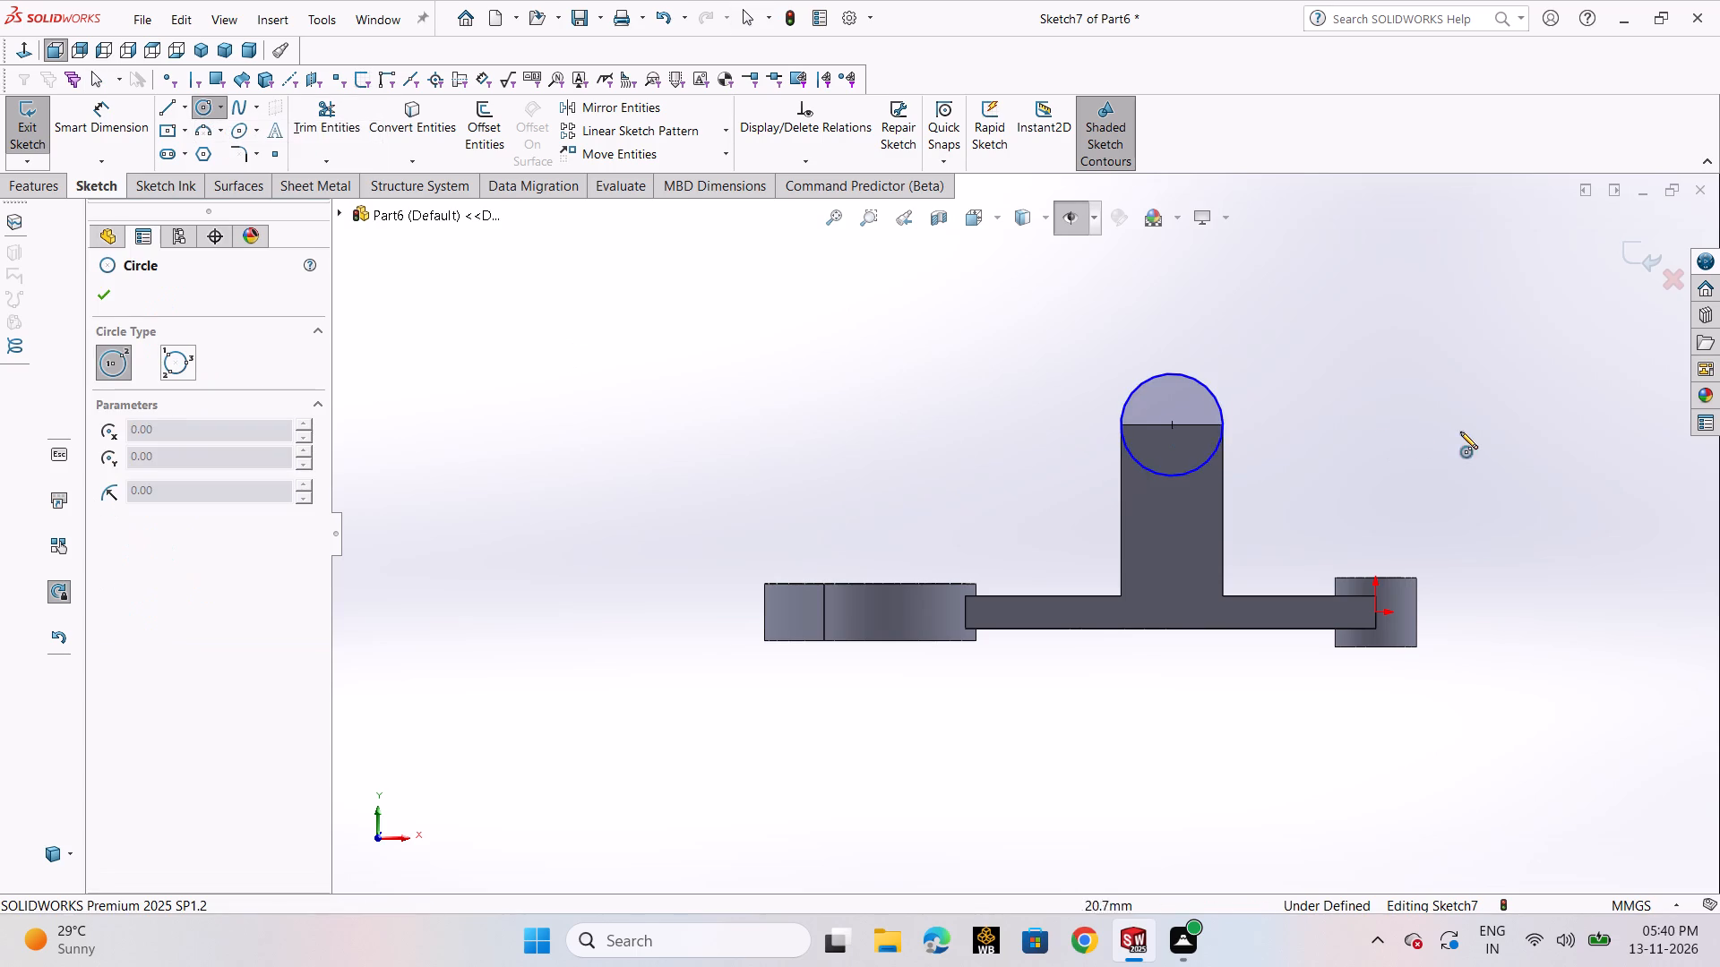
left_click(1175, 422)
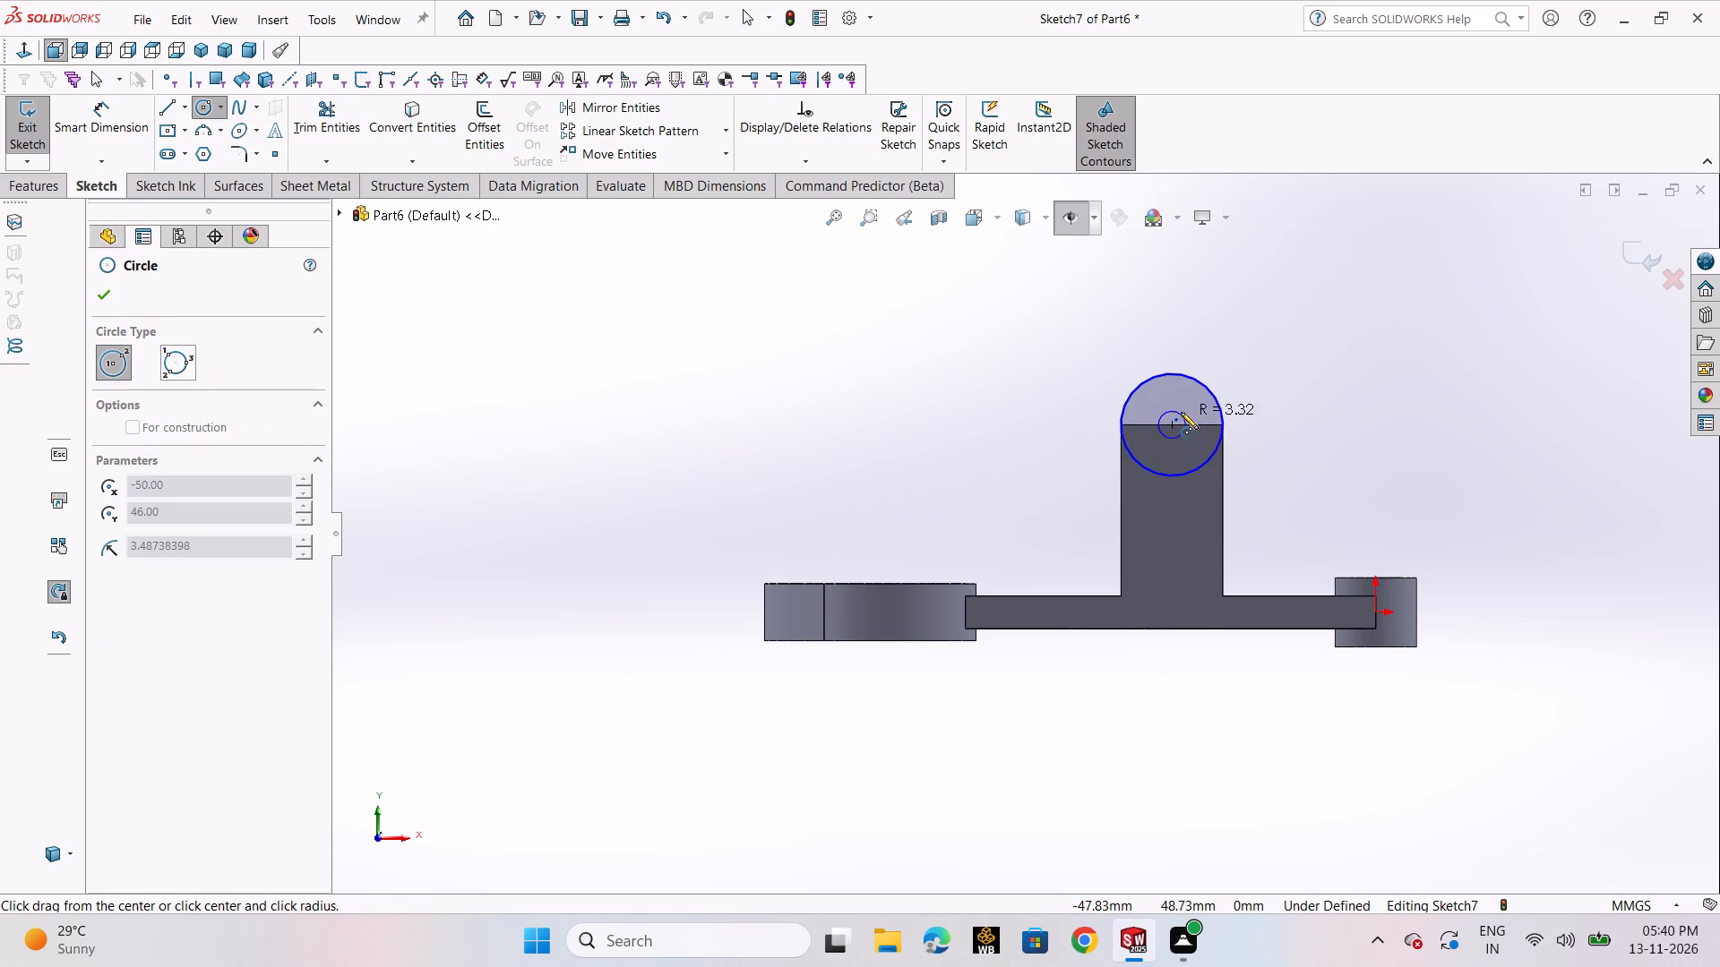
left_click(1191, 405)
right_click(1191, 405)
left_click(1217, 419)
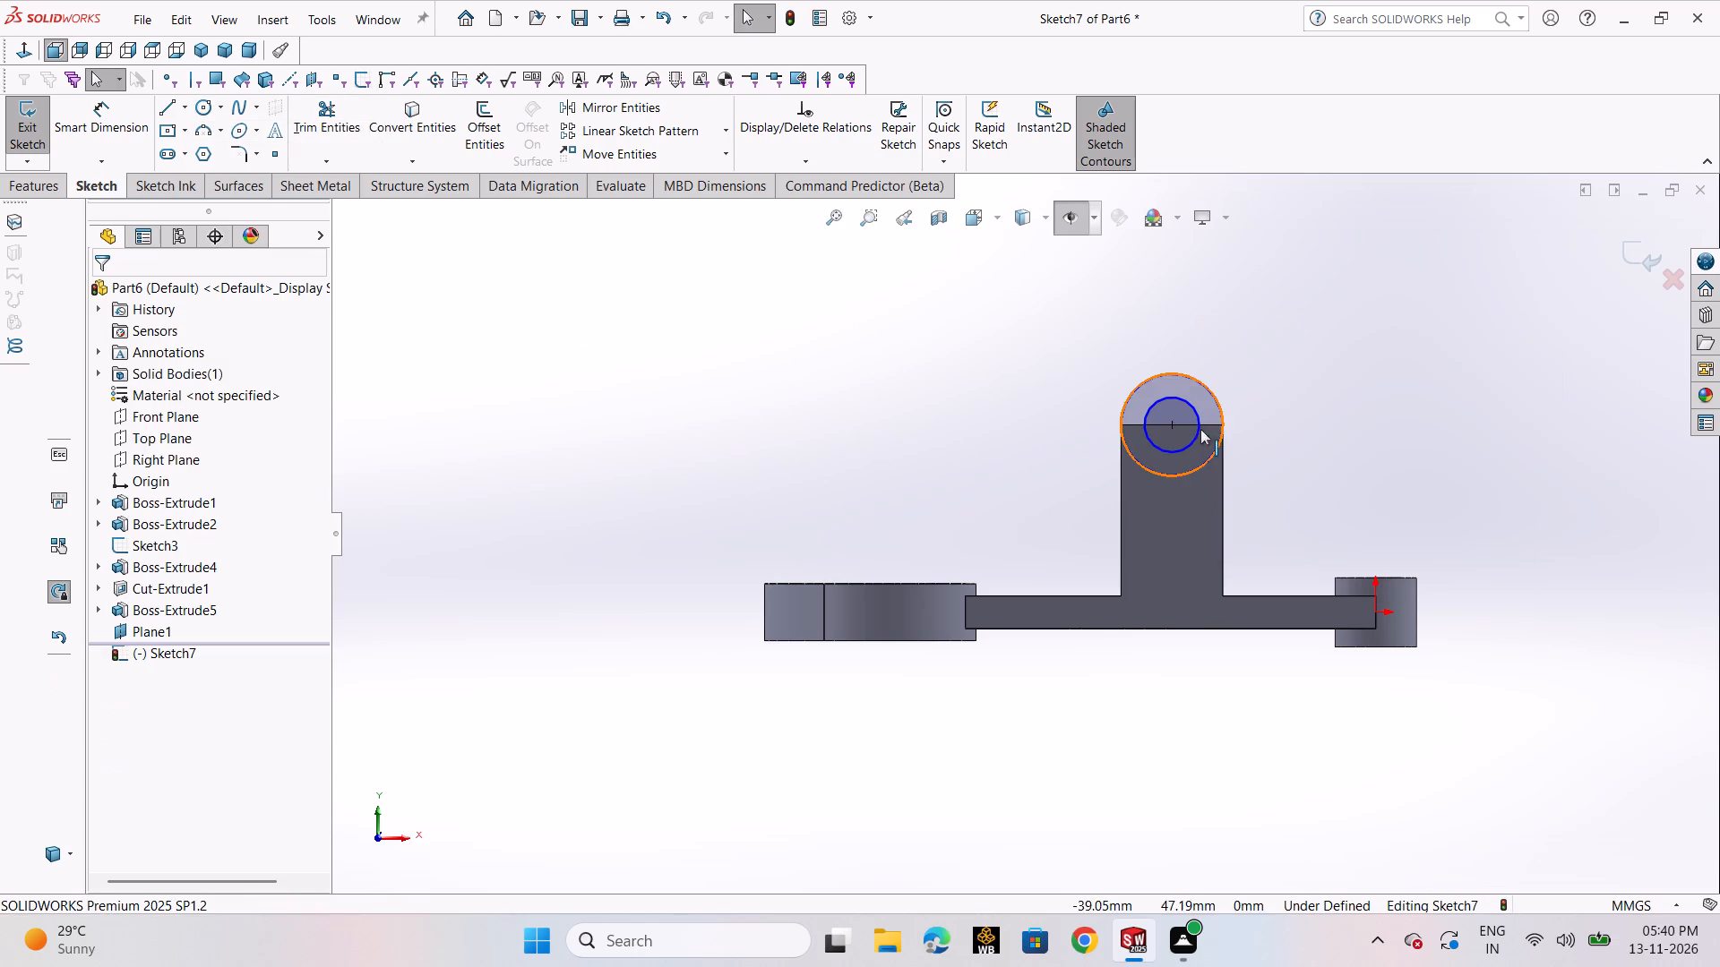
Dimension the outer circle 25 mm and the inner circle 12.5 mm in diameter, and close the sketch.
left_click(101, 146)
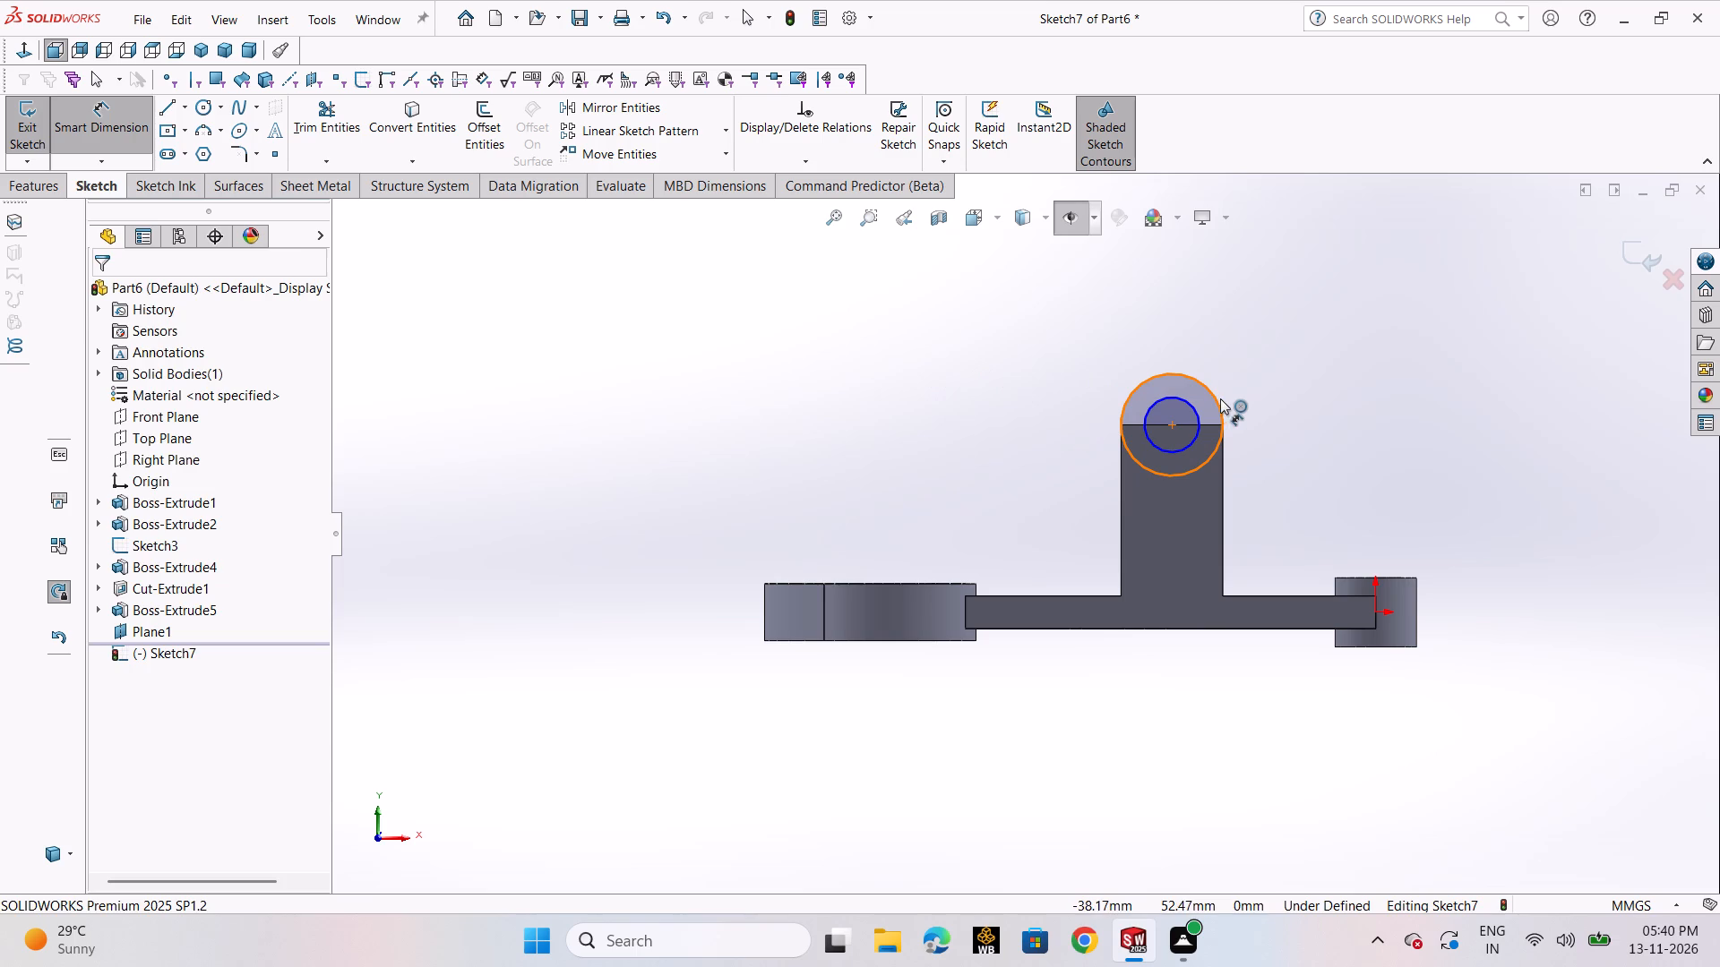
left_click(1220, 398)
left_click(1315, 376)
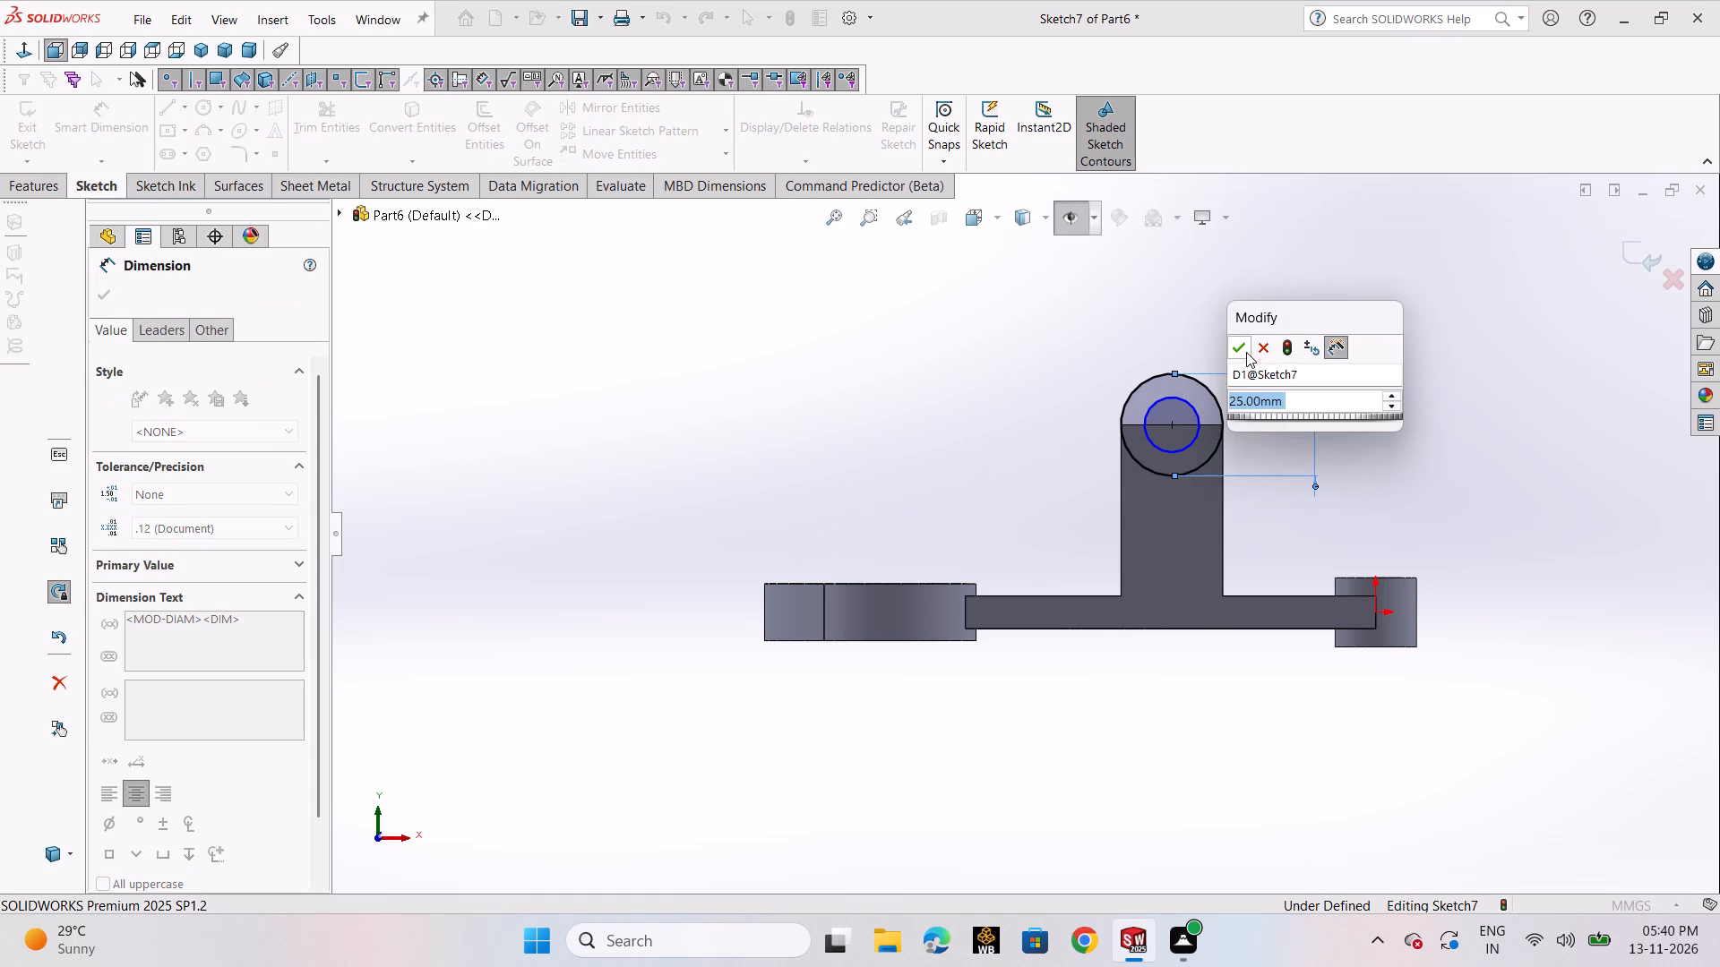
left_click(1246, 352)
left_click(1201, 422)
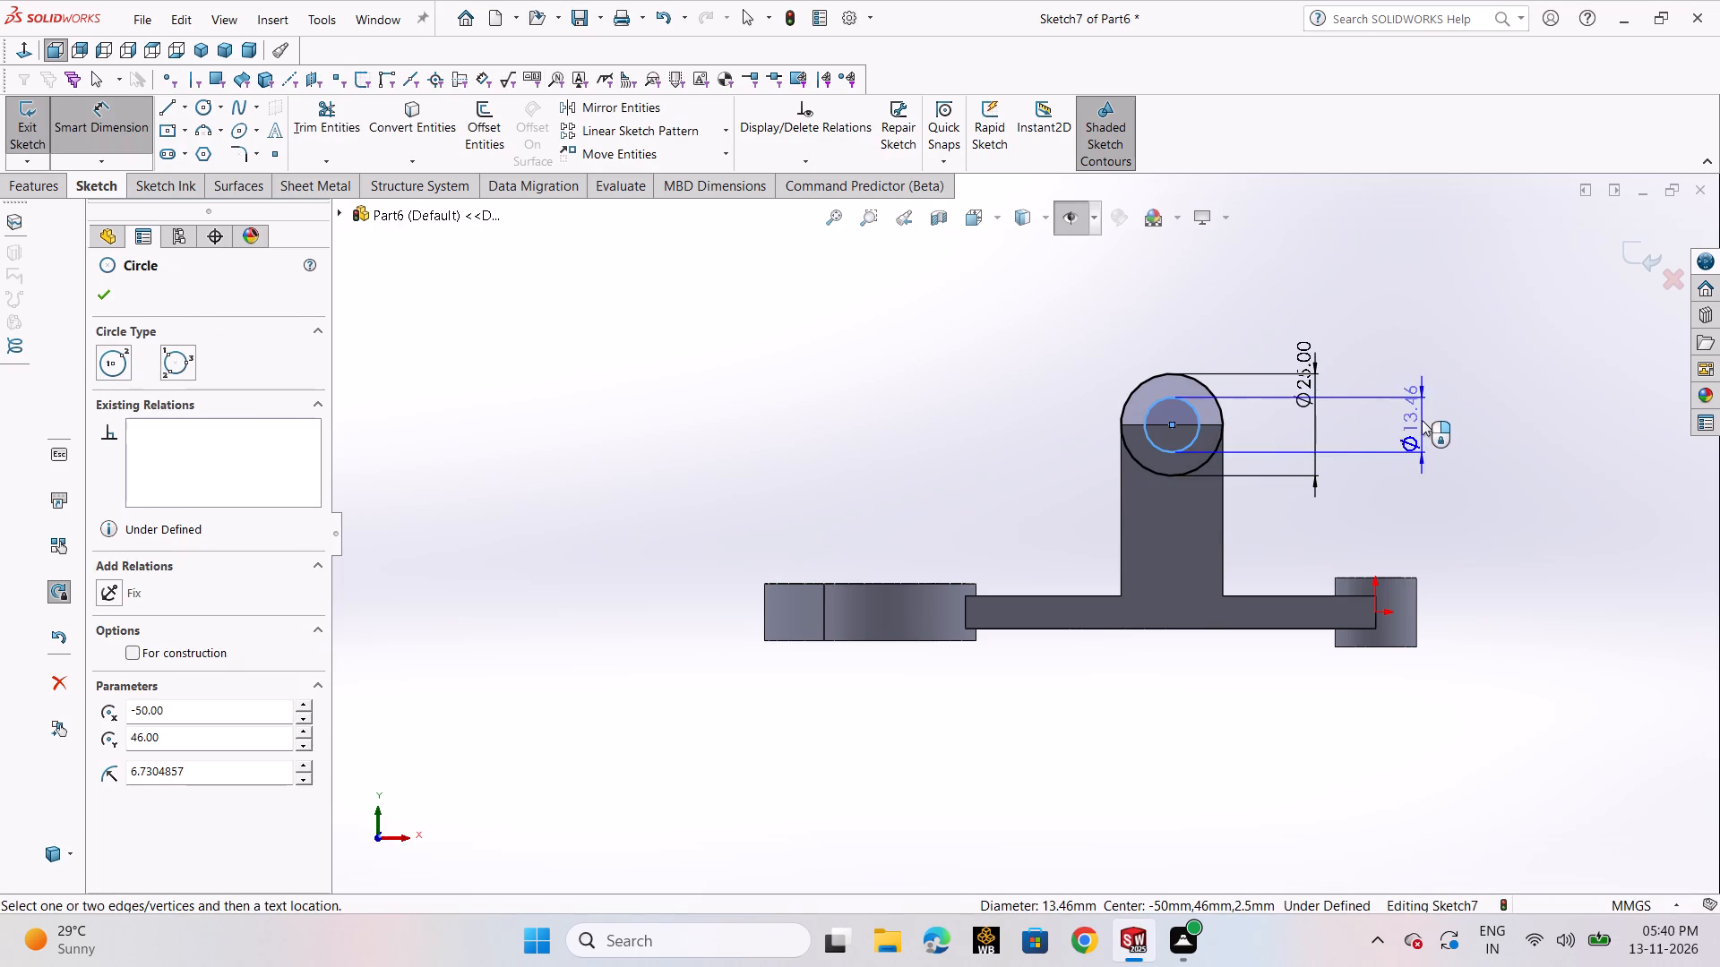
left_click(1422, 420)
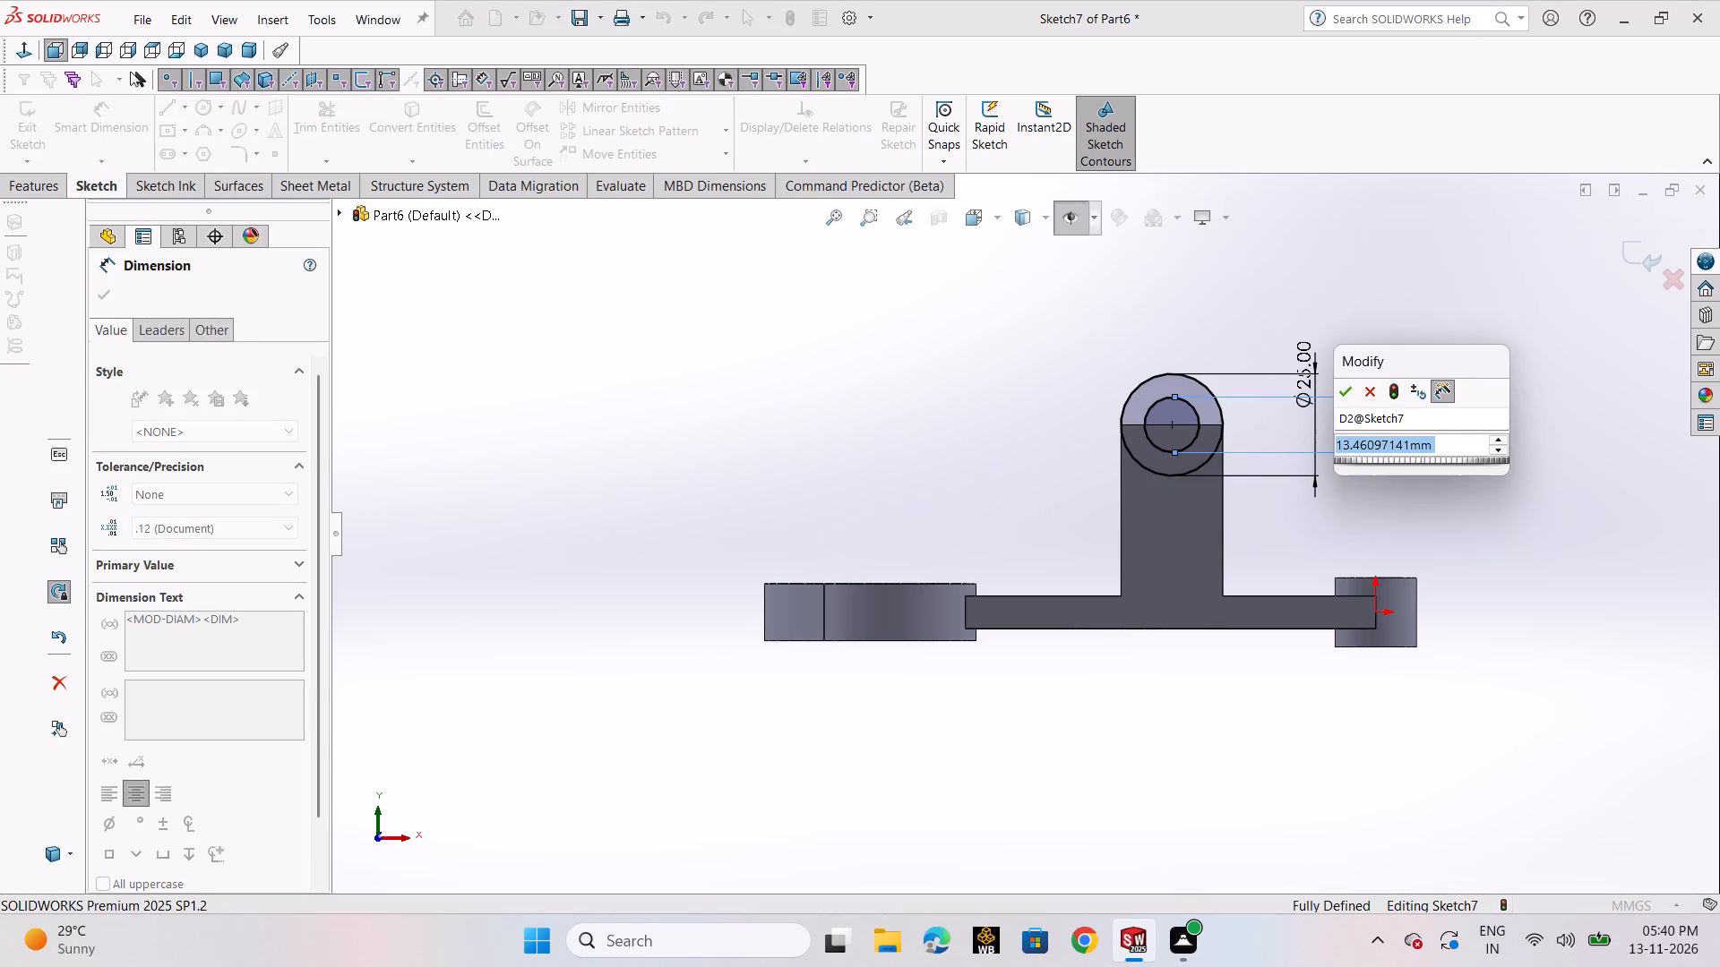
type("12.50")
key("Return")
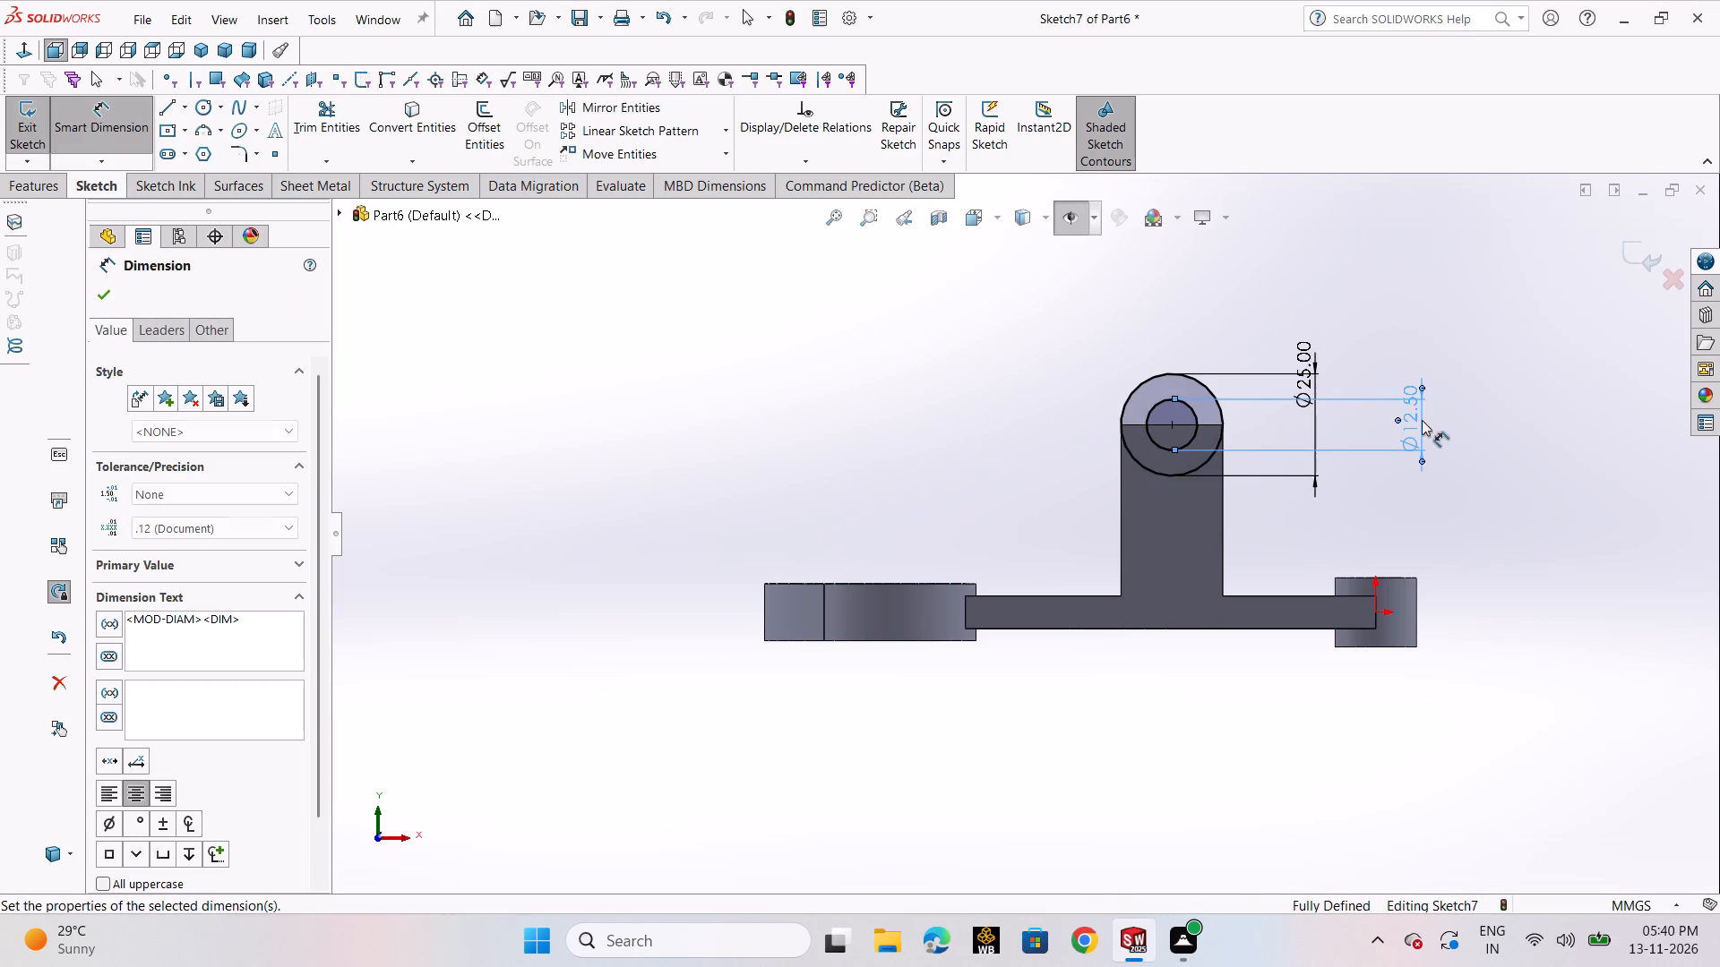
left_click(95, 298)
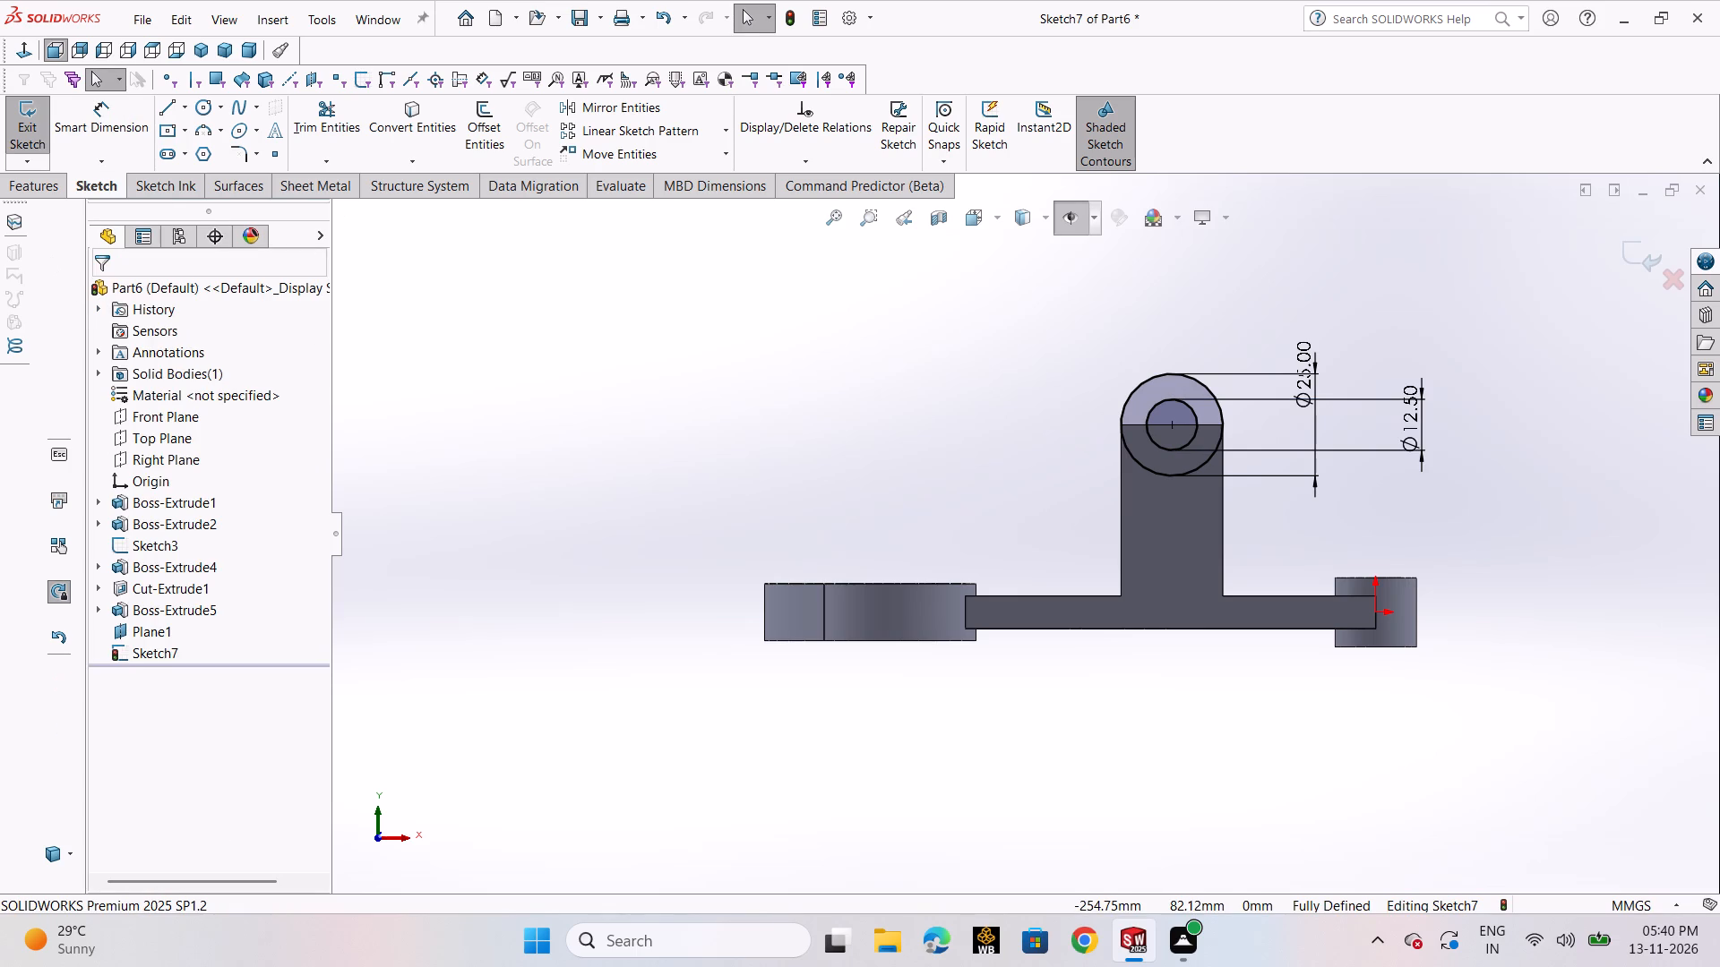
left_click(10, 137)
scroll(864, 378, "up", 1)
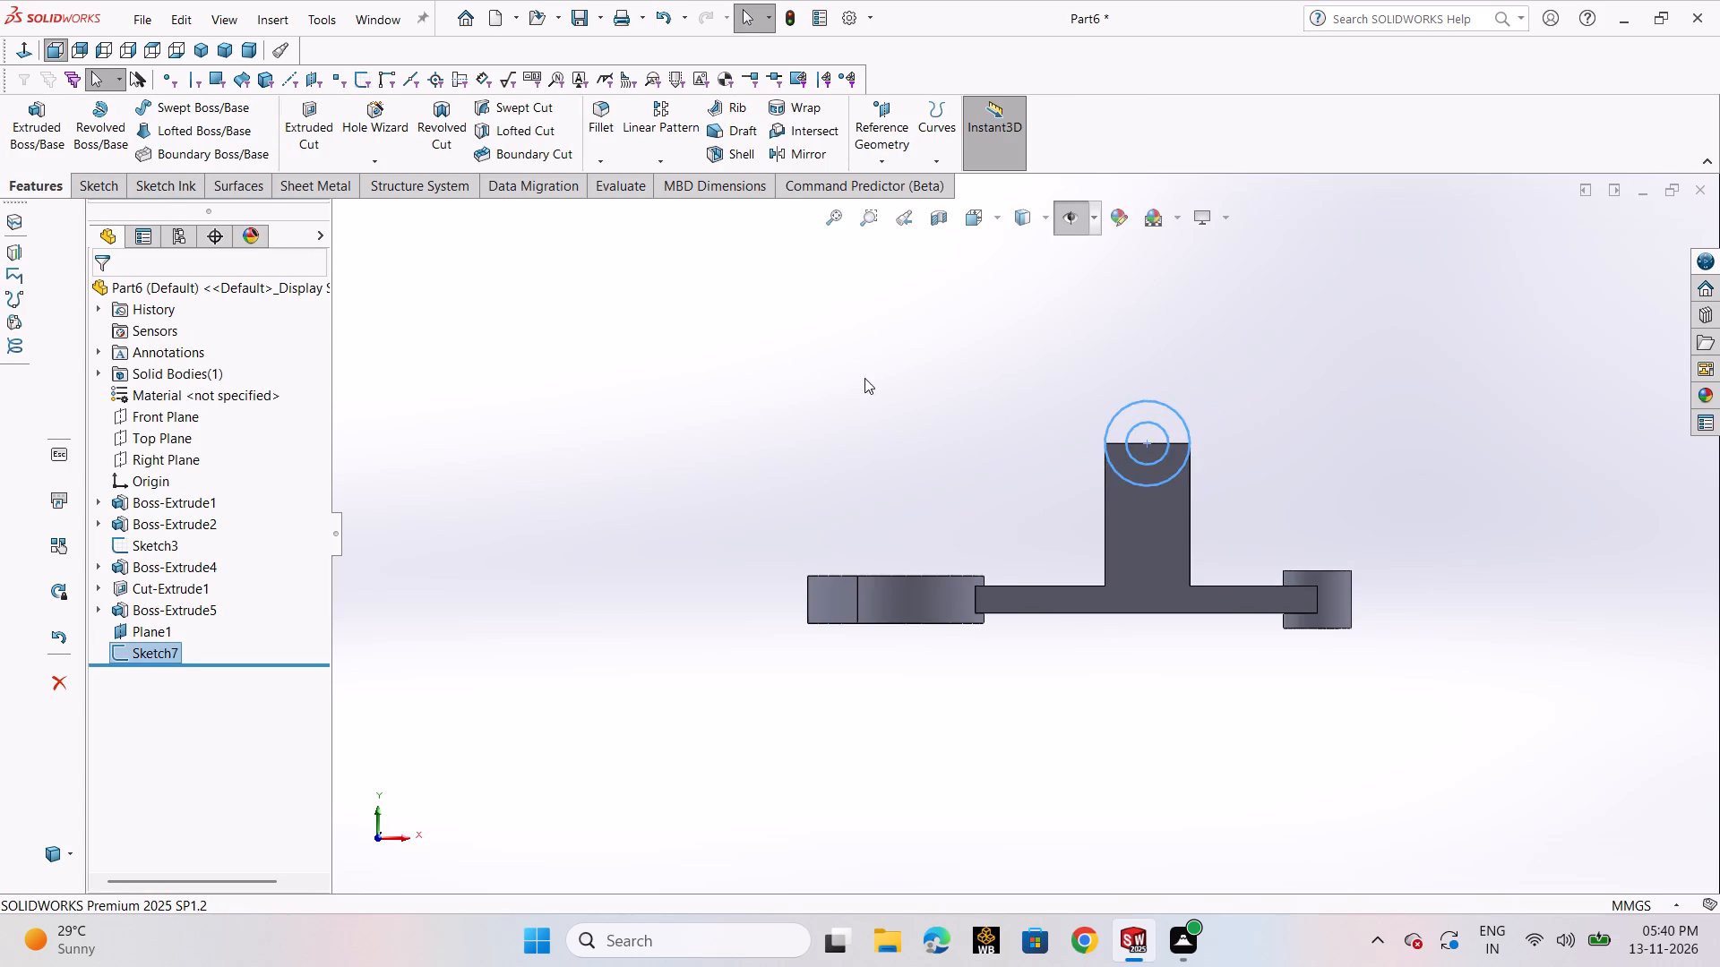
Extrude the ring sketch 17 mm outward in Direction 1 and up to the block's opposite broad face in Direction 2.
middle_click_drag(888, 375, 747, 462)
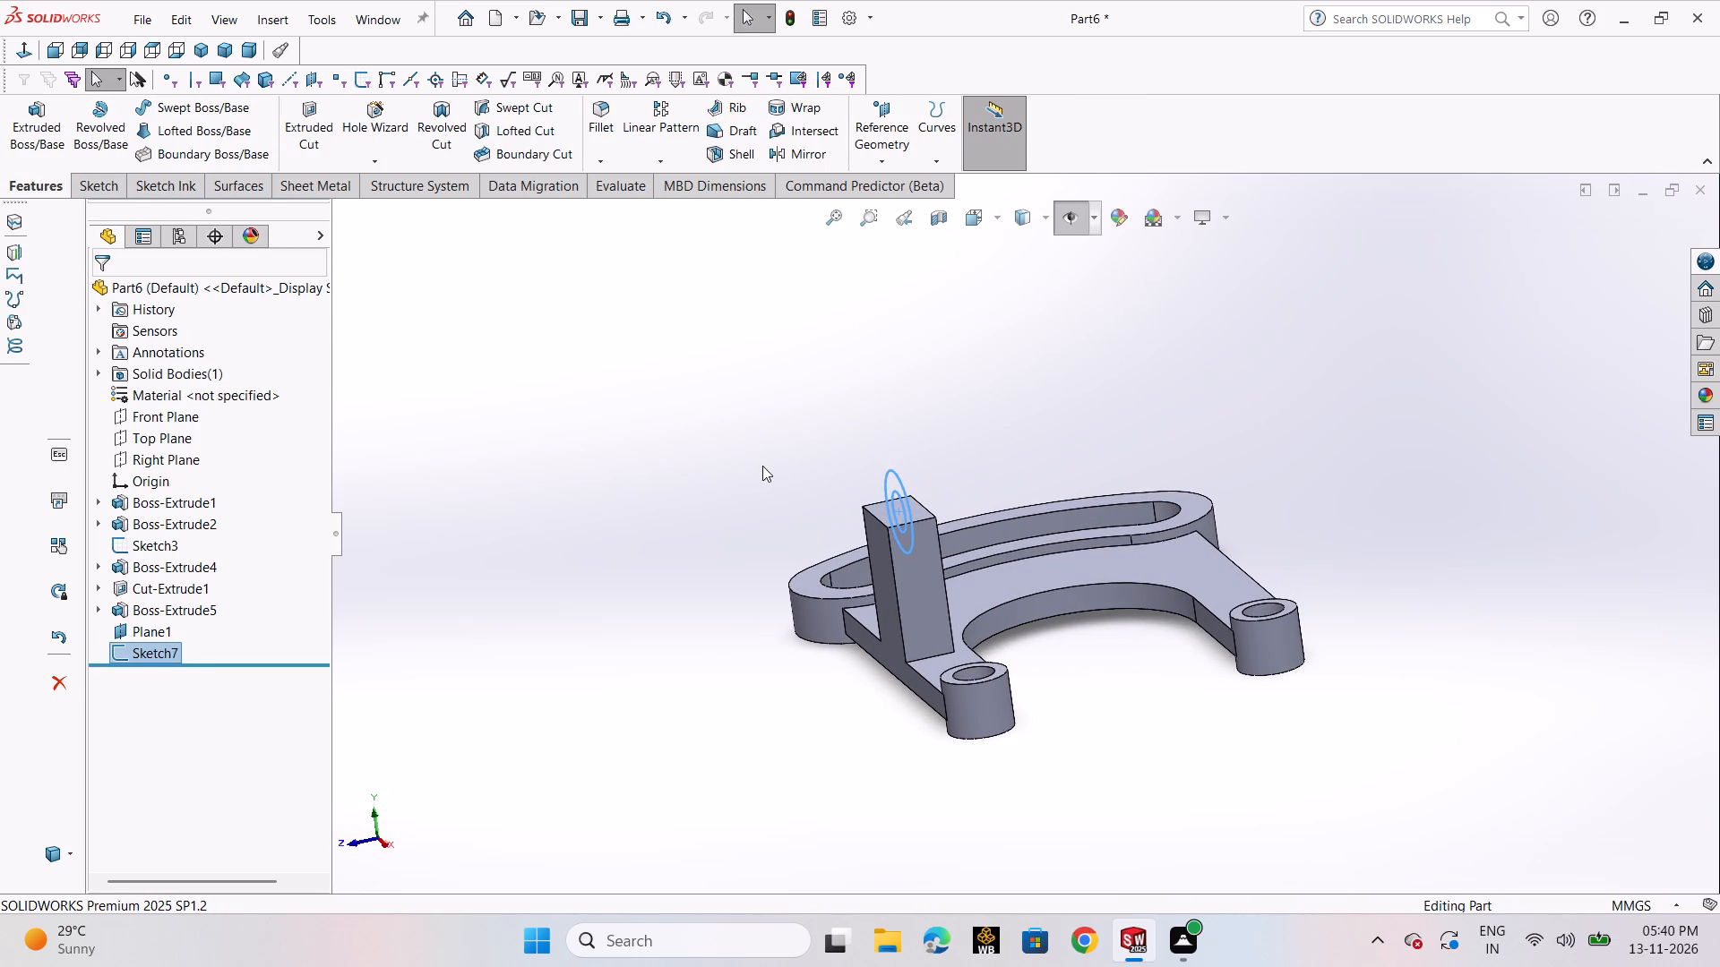
left_click(38, 142)
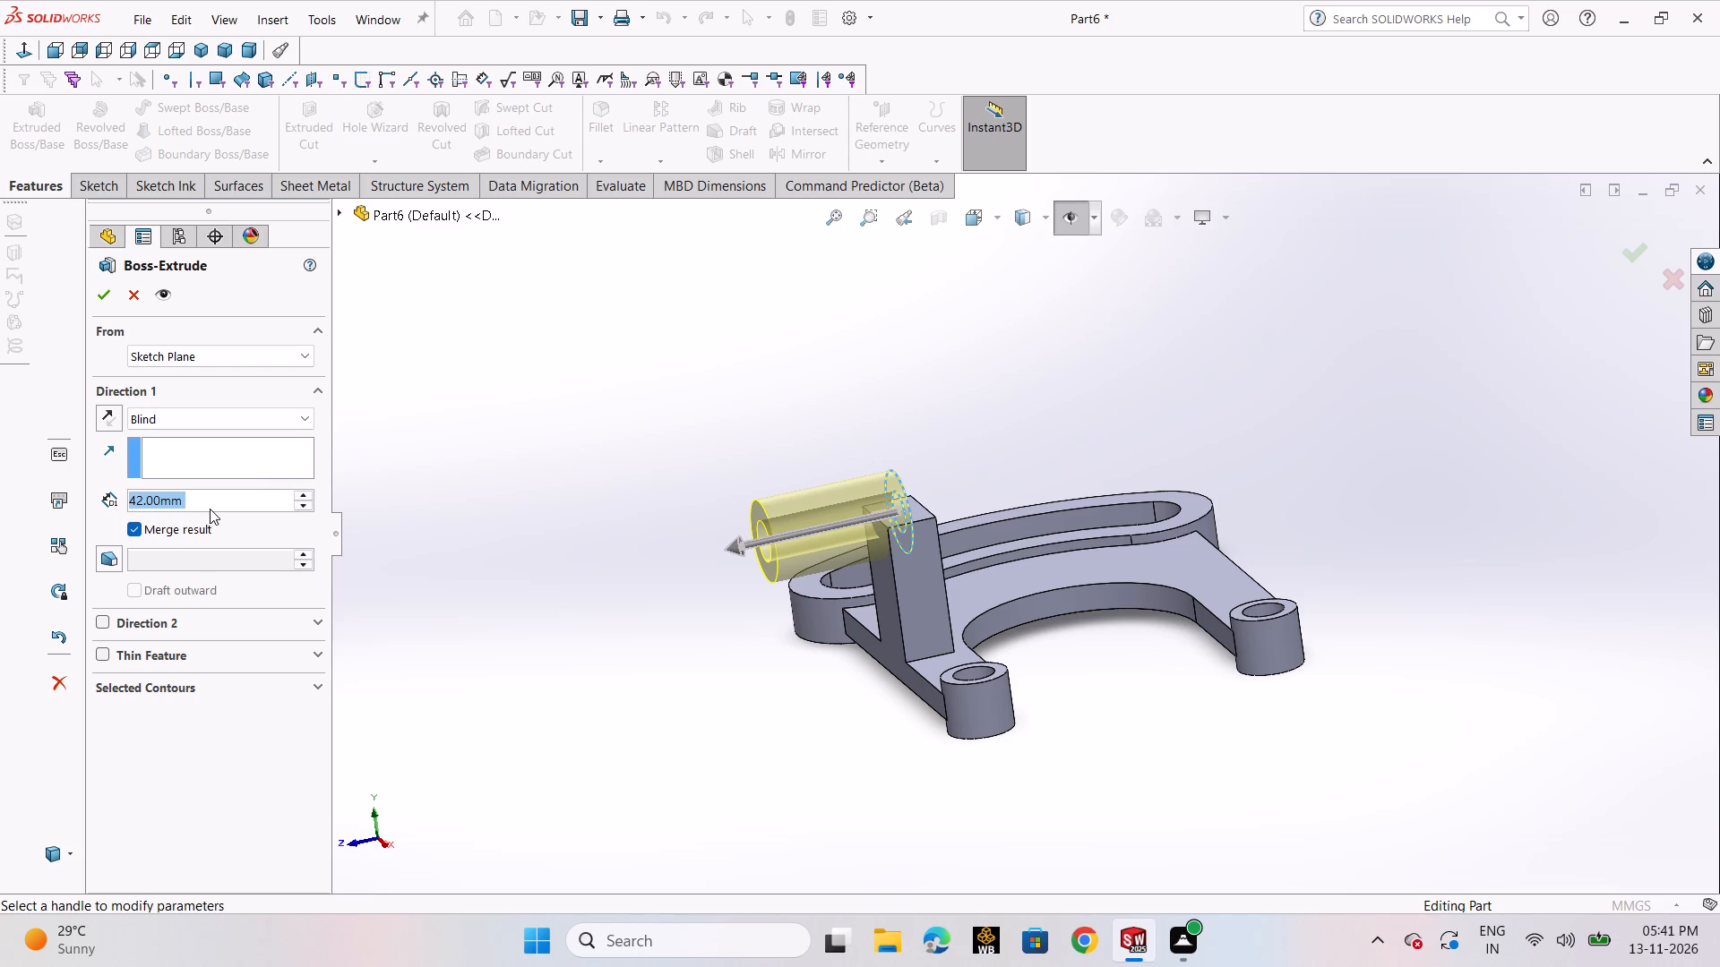
type("17")
key("Return")
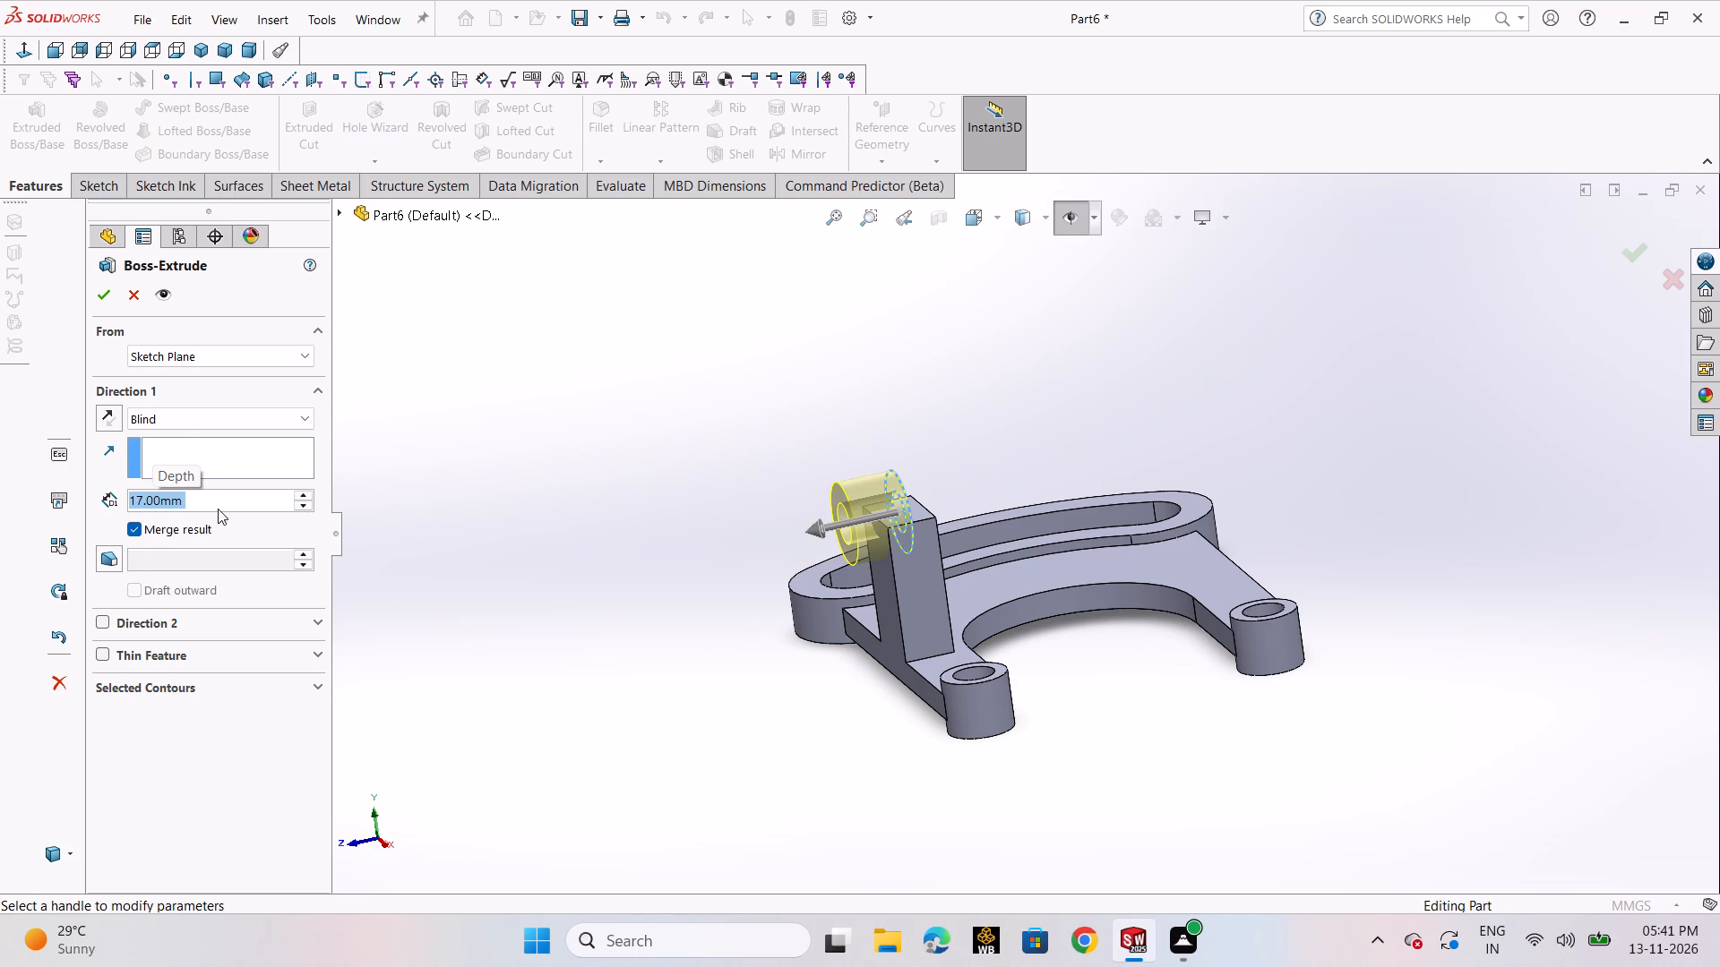
left_click(100, 623)
middle_click_drag(1363, 468, 1268, 532)
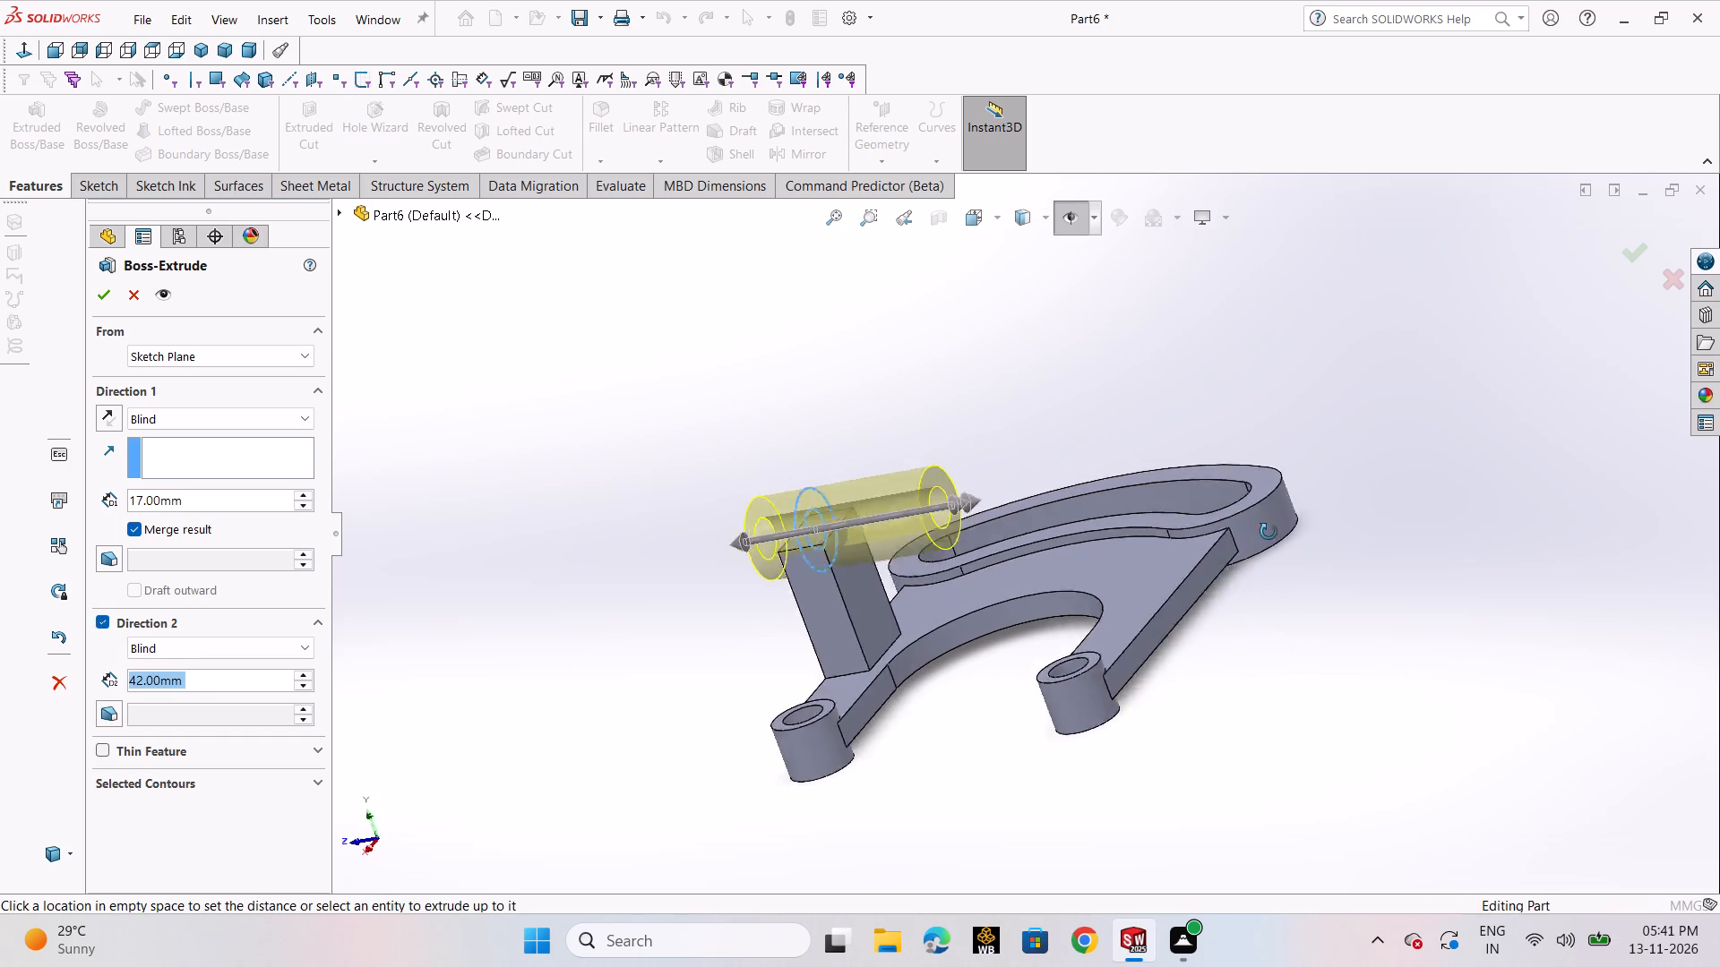
middle_click_drag(1268, 532, 1234, 586)
left_click(254, 648)
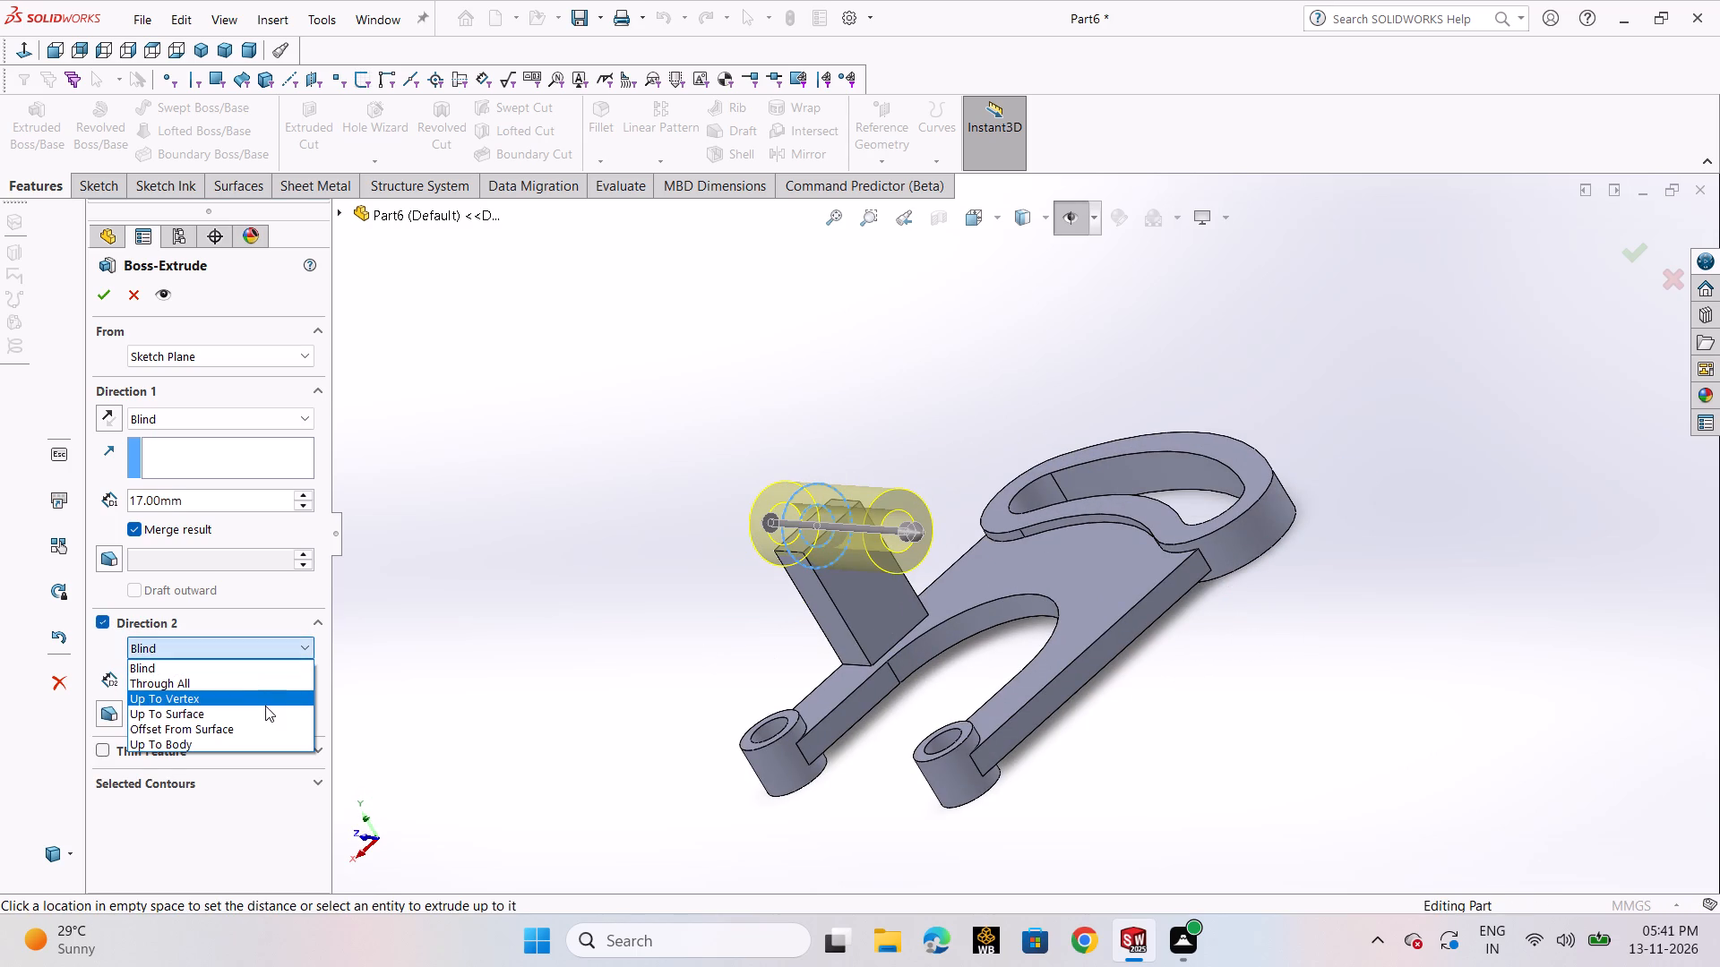
left_click(265, 711)
left_click(867, 599)
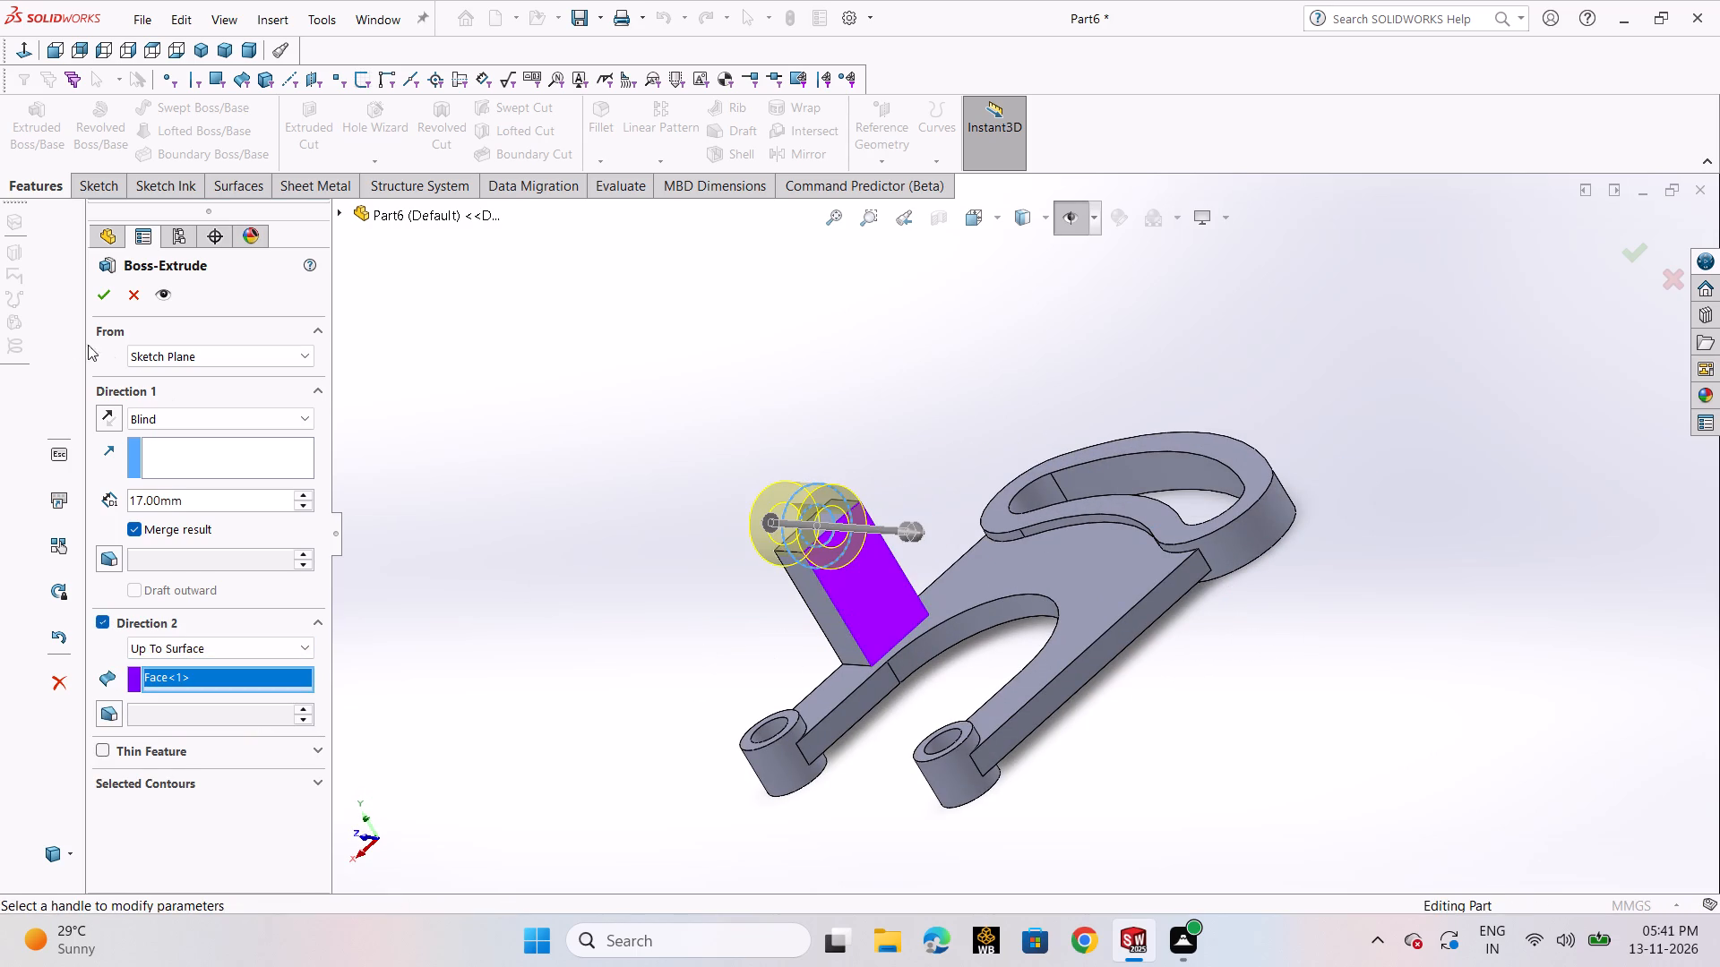
left_click(99, 301)
middle_click_drag(1350, 613, 1481, 559)
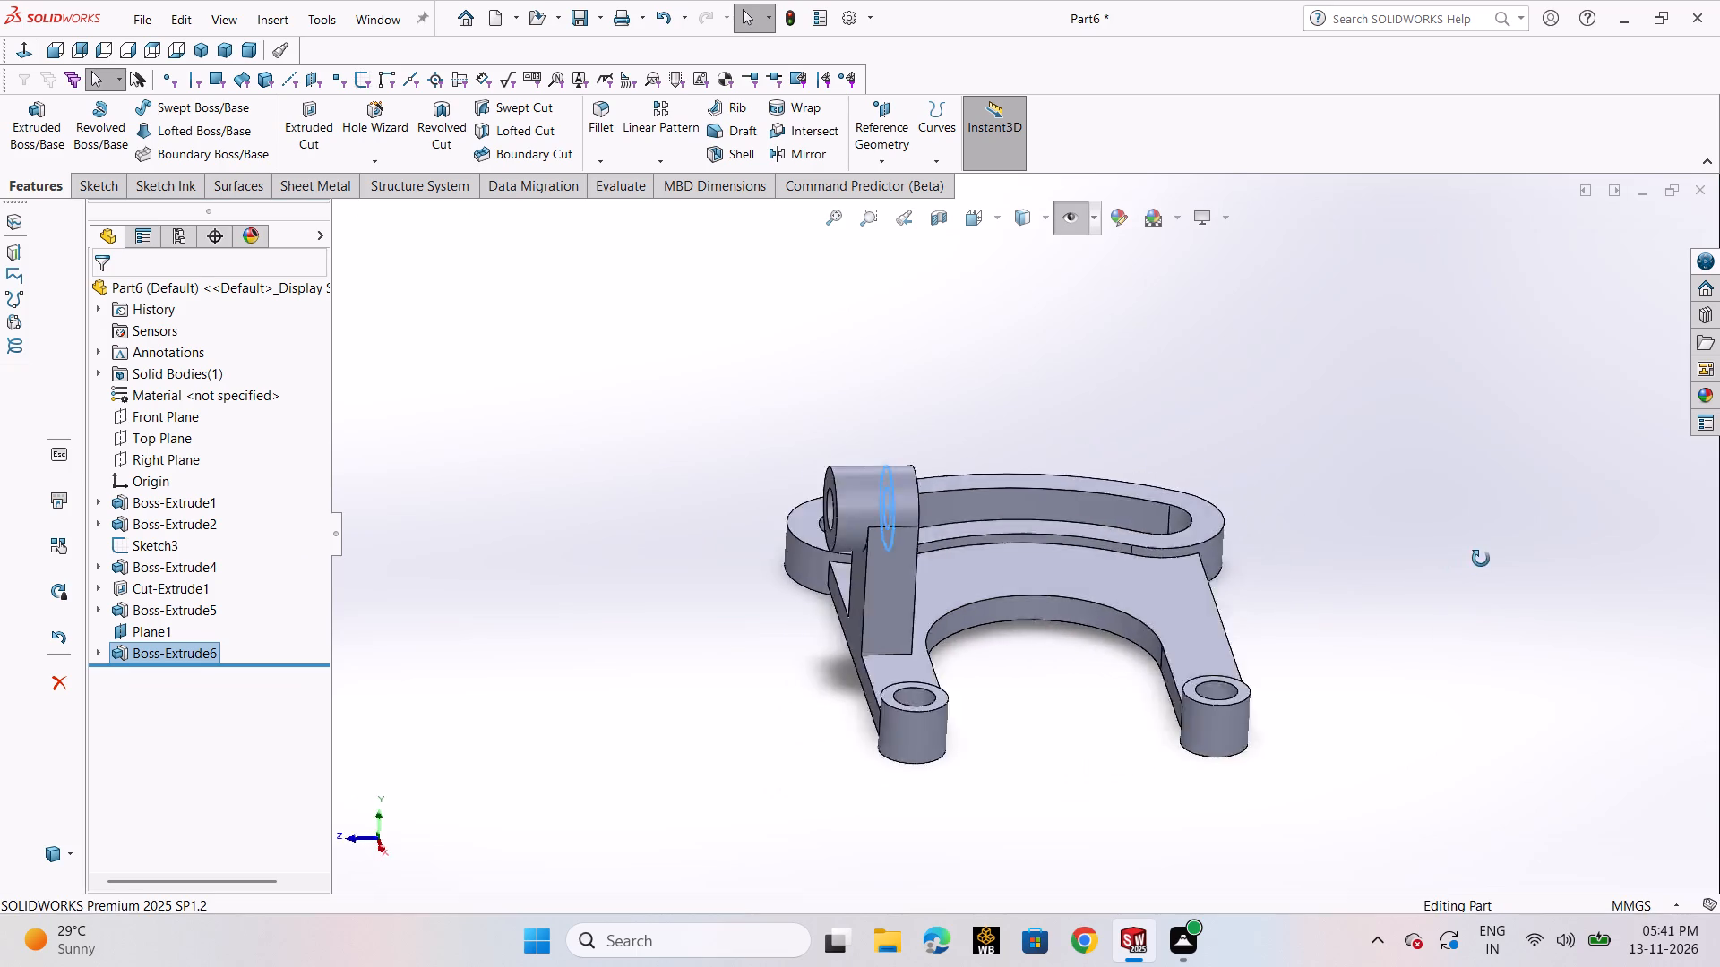
middle_click_drag(1481, 559, 1570, 590)
left_click(573, 691)
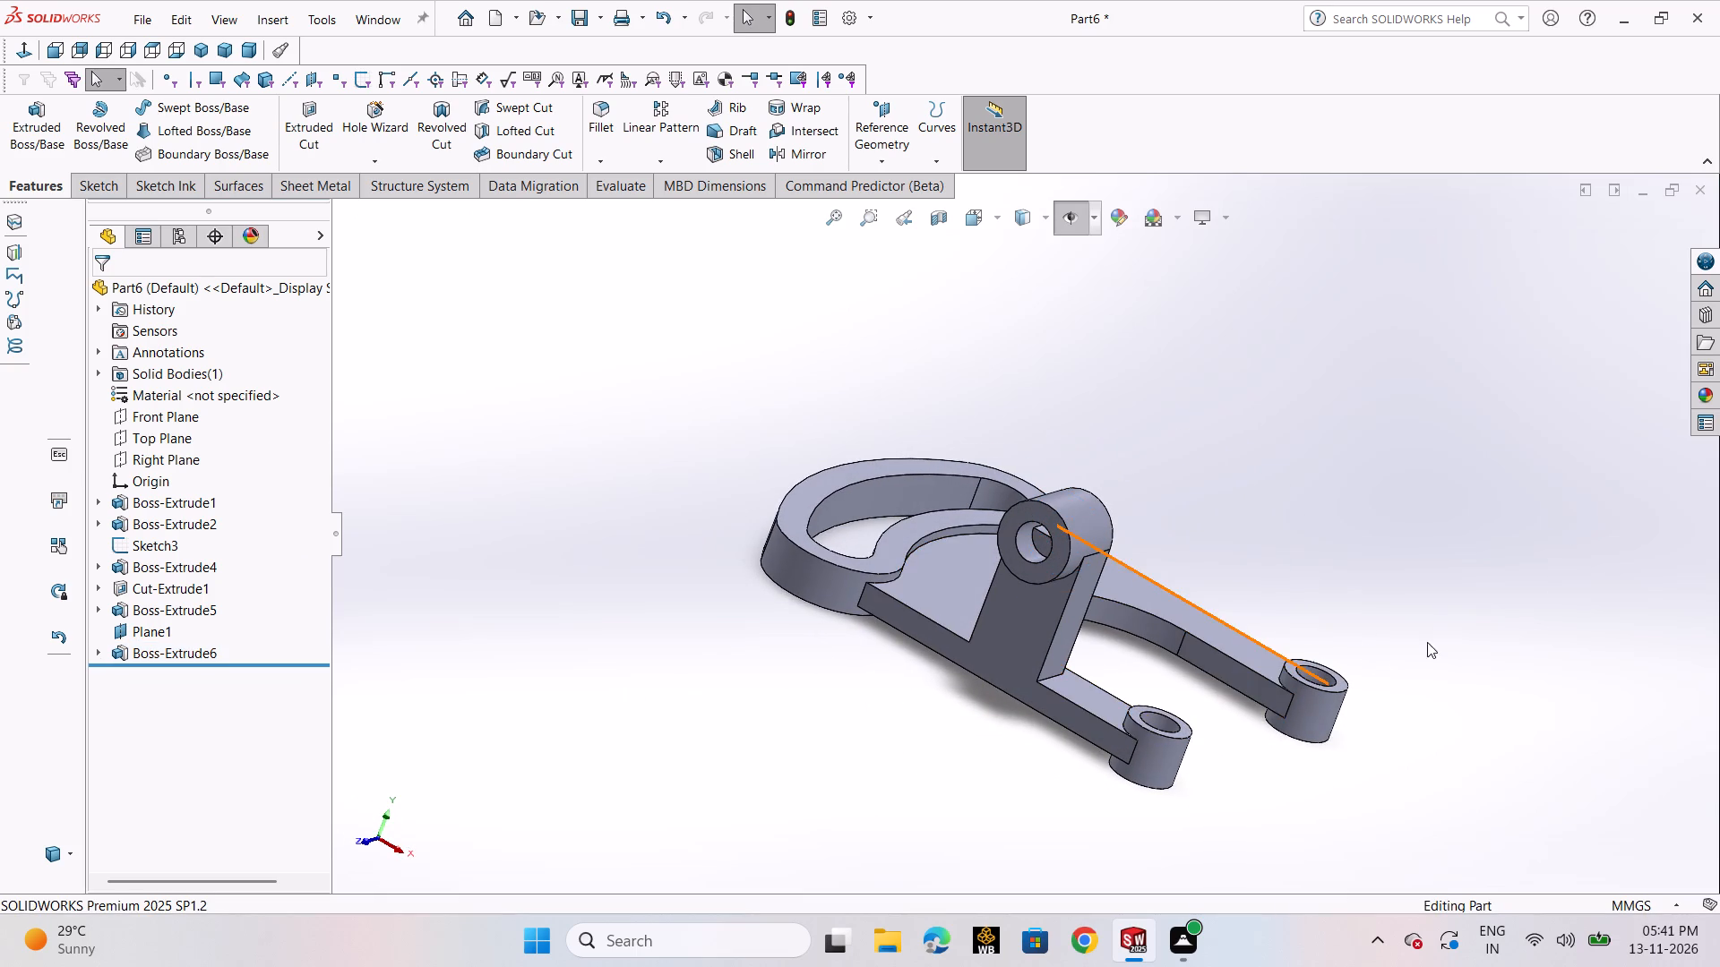
Sketch on the half-disc face blocking the ring's bore, convert its edges, and cut-extrude it 17 mm to clear the bore.
middle_click_drag(1459, 640, 1482, 594)
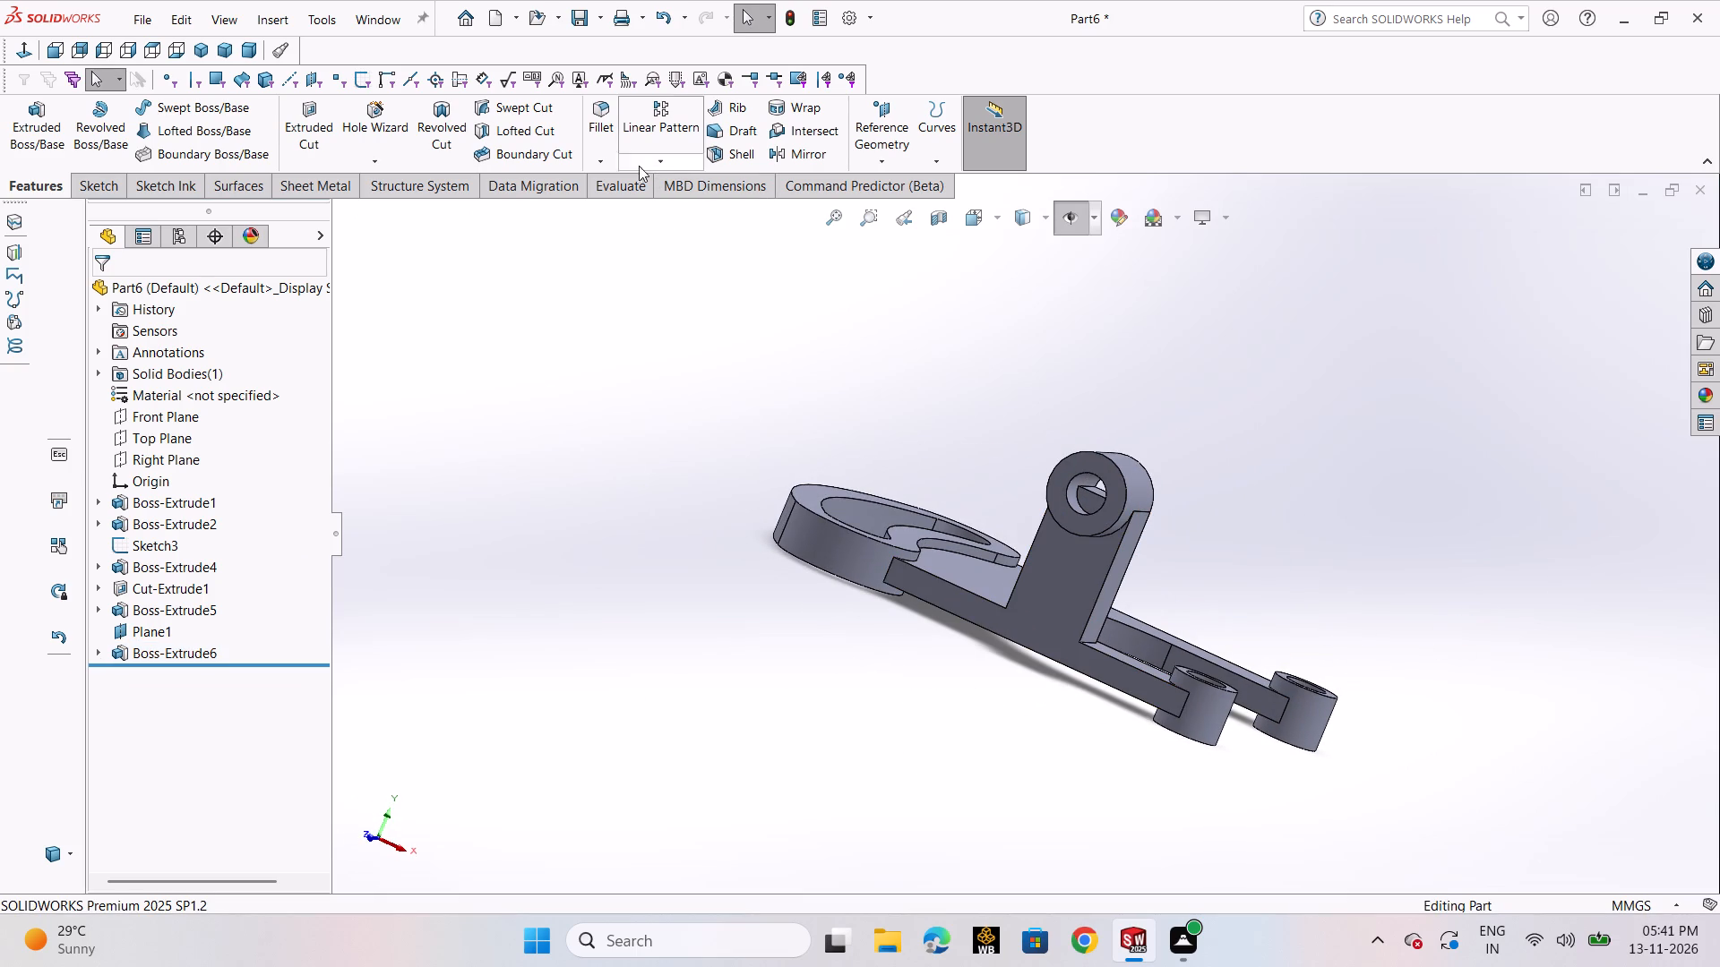
left_click(1091, 504)
left_click(1182, 451)
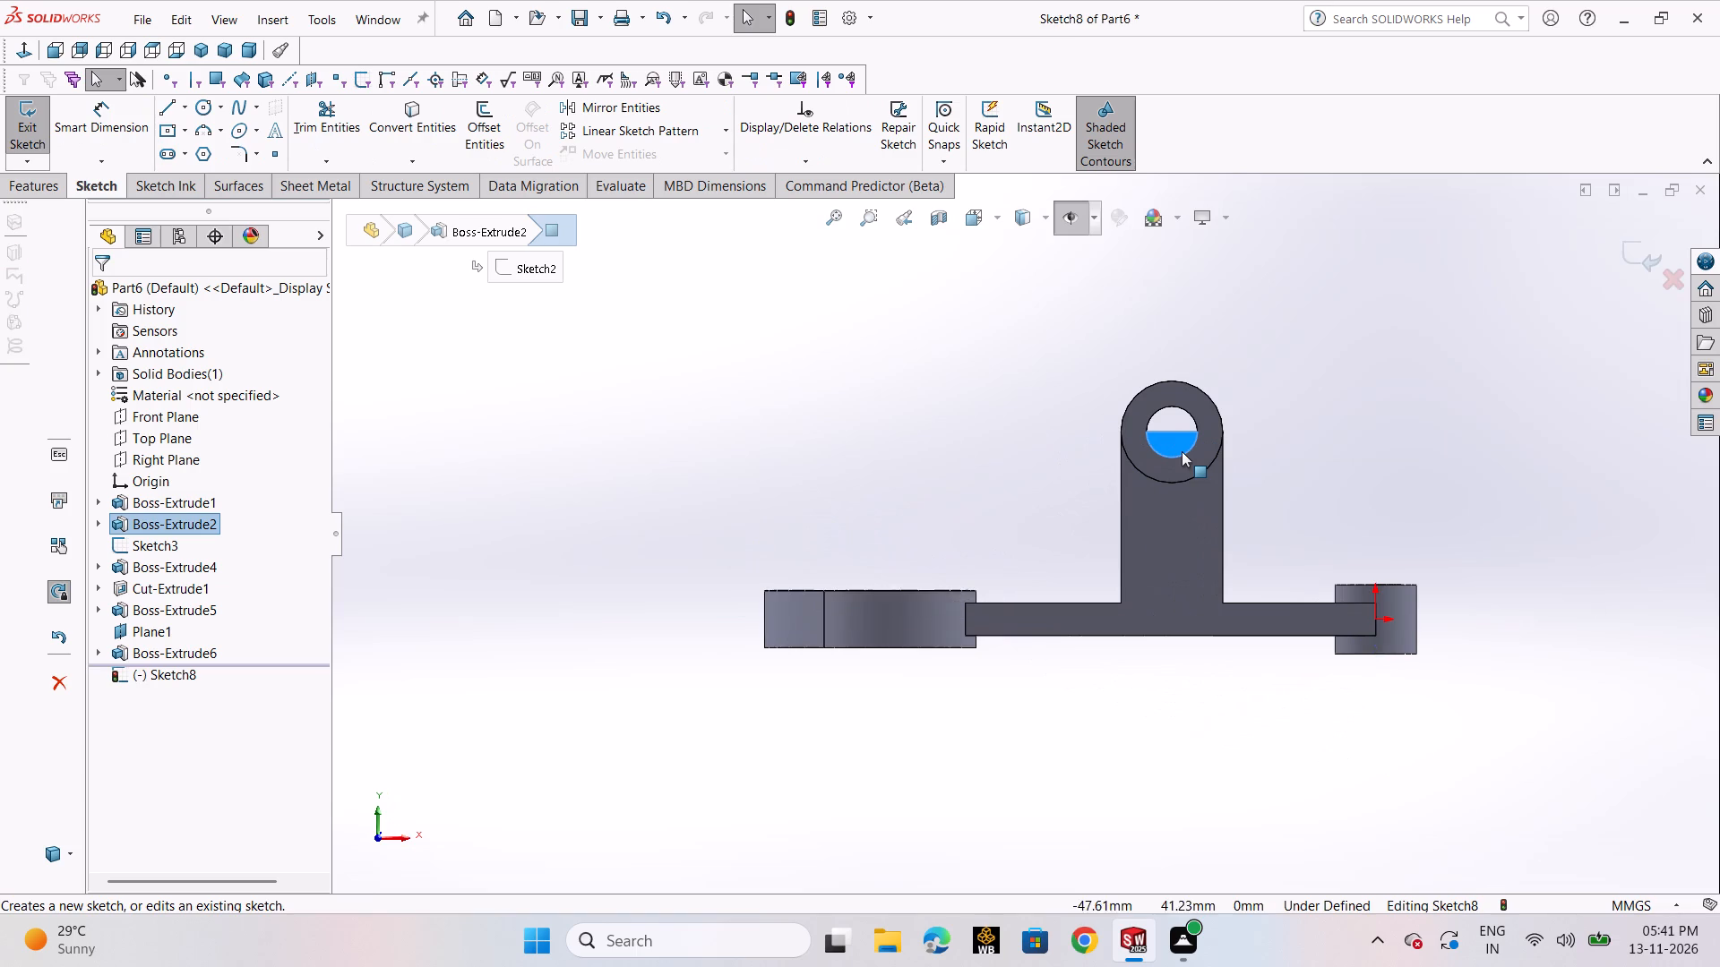
left_click(407, 122)
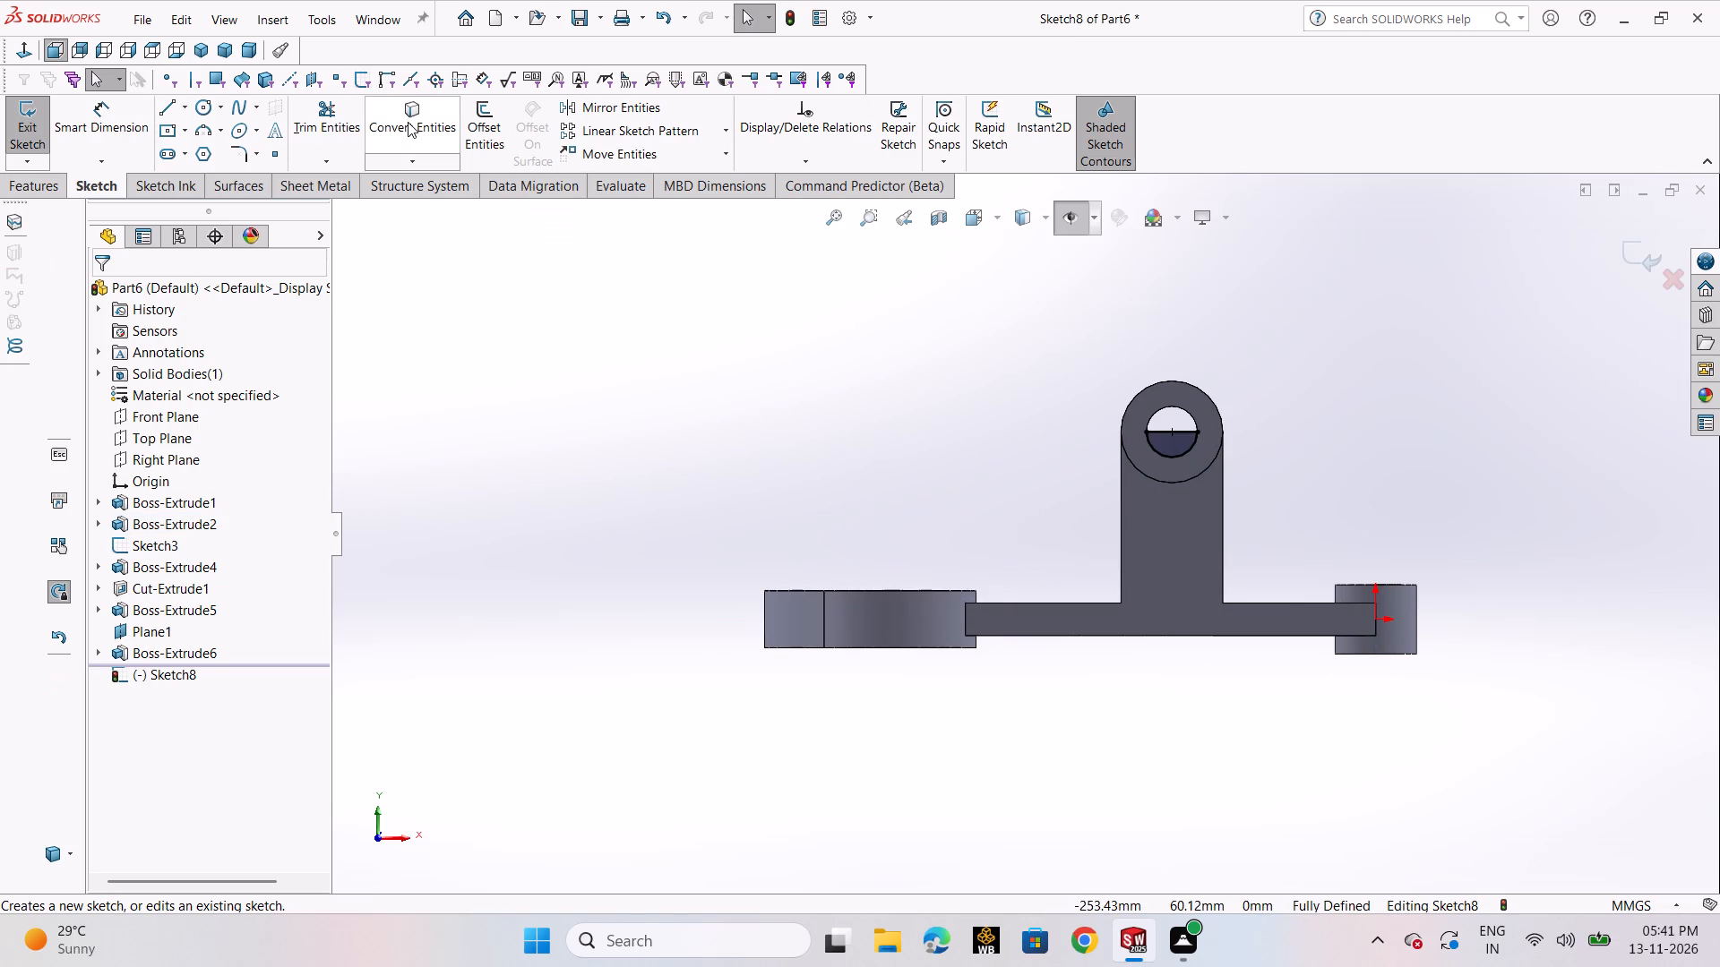
left_click(27, 188)
left_click(301, 119)
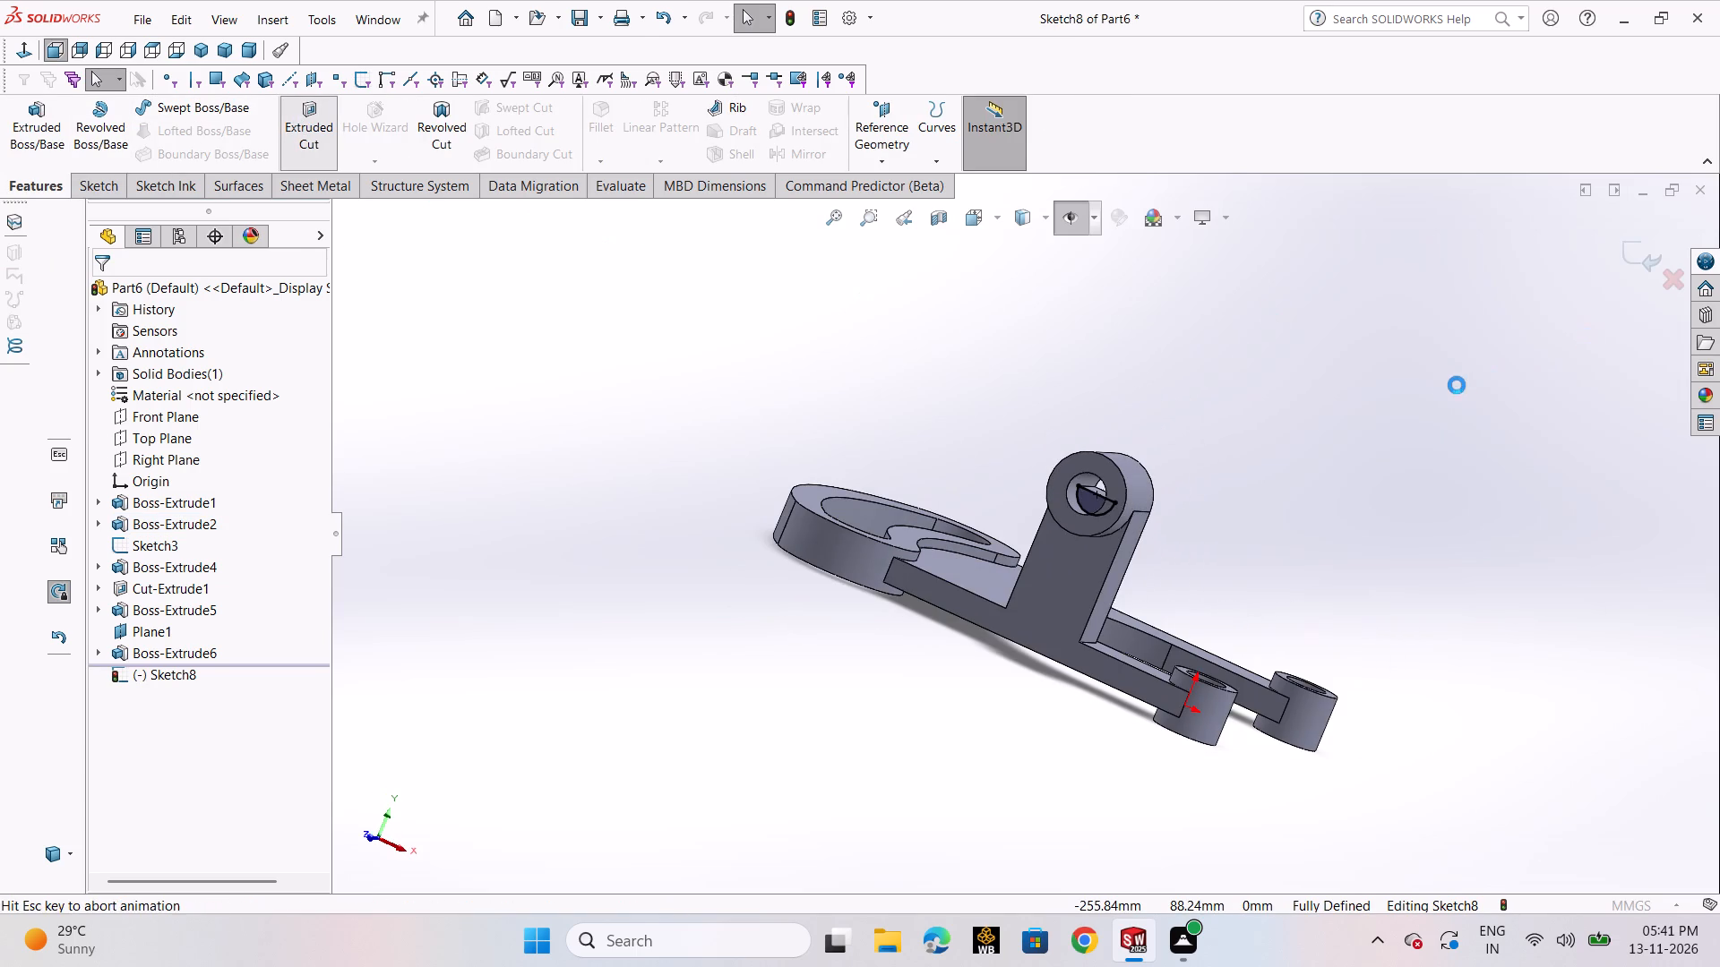
middle_click_drag(1415, 426, 1312, 477)
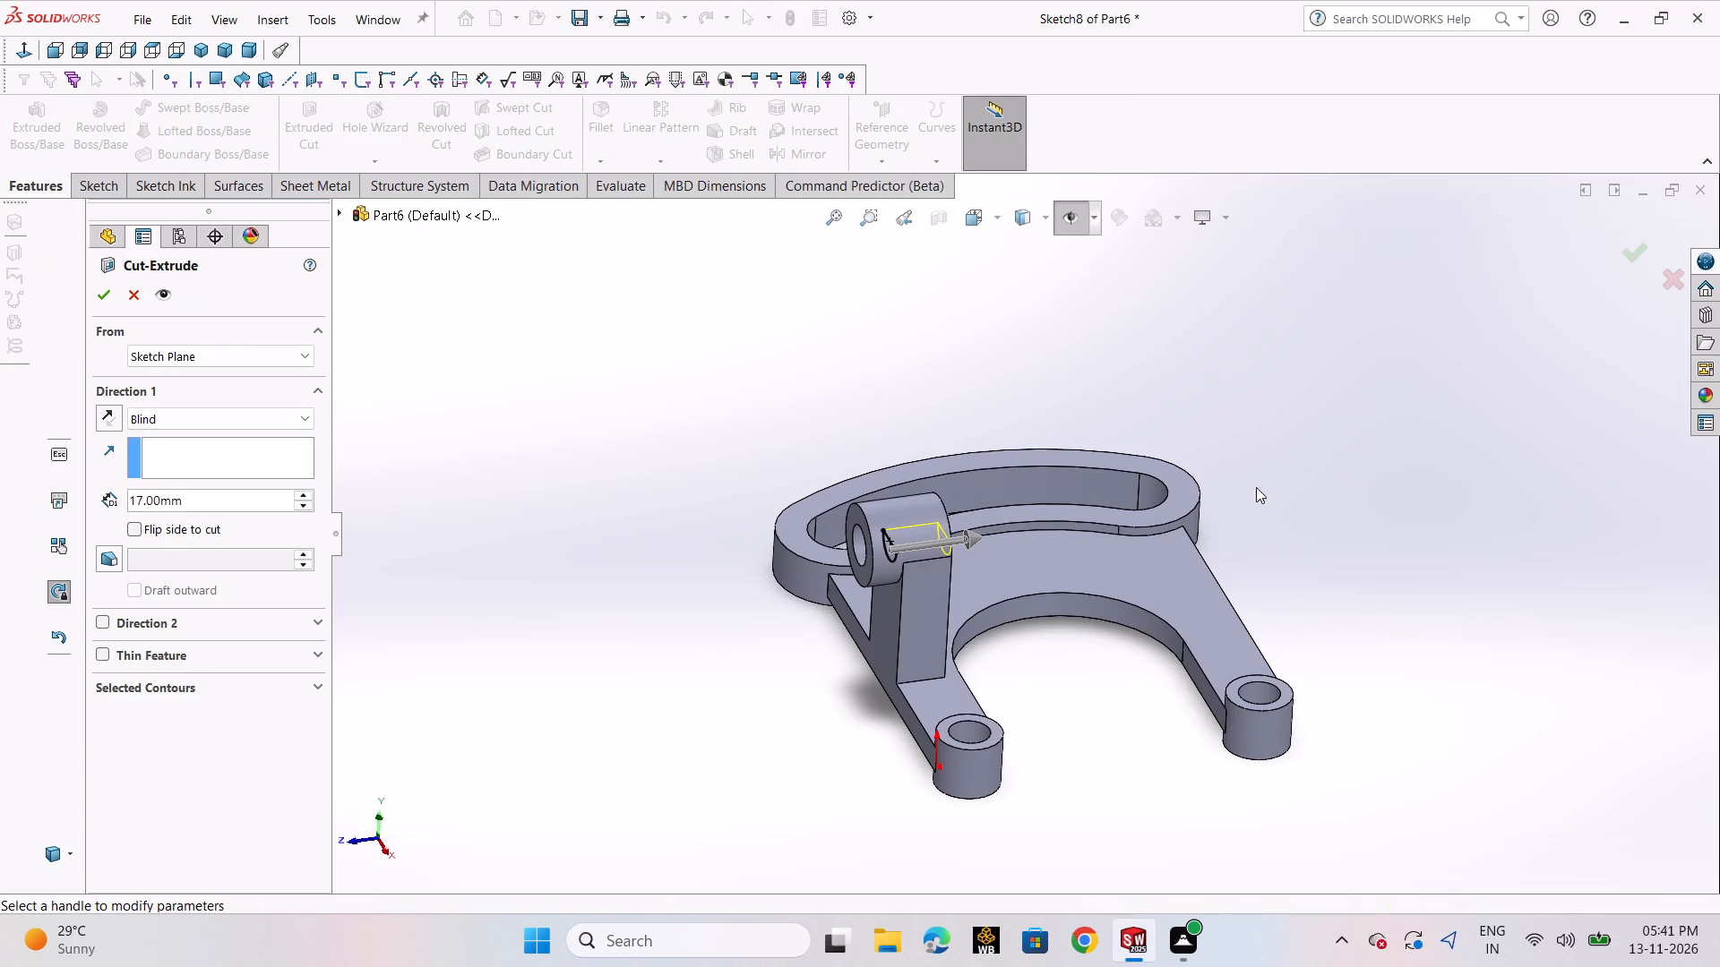
left_click(102, 297)
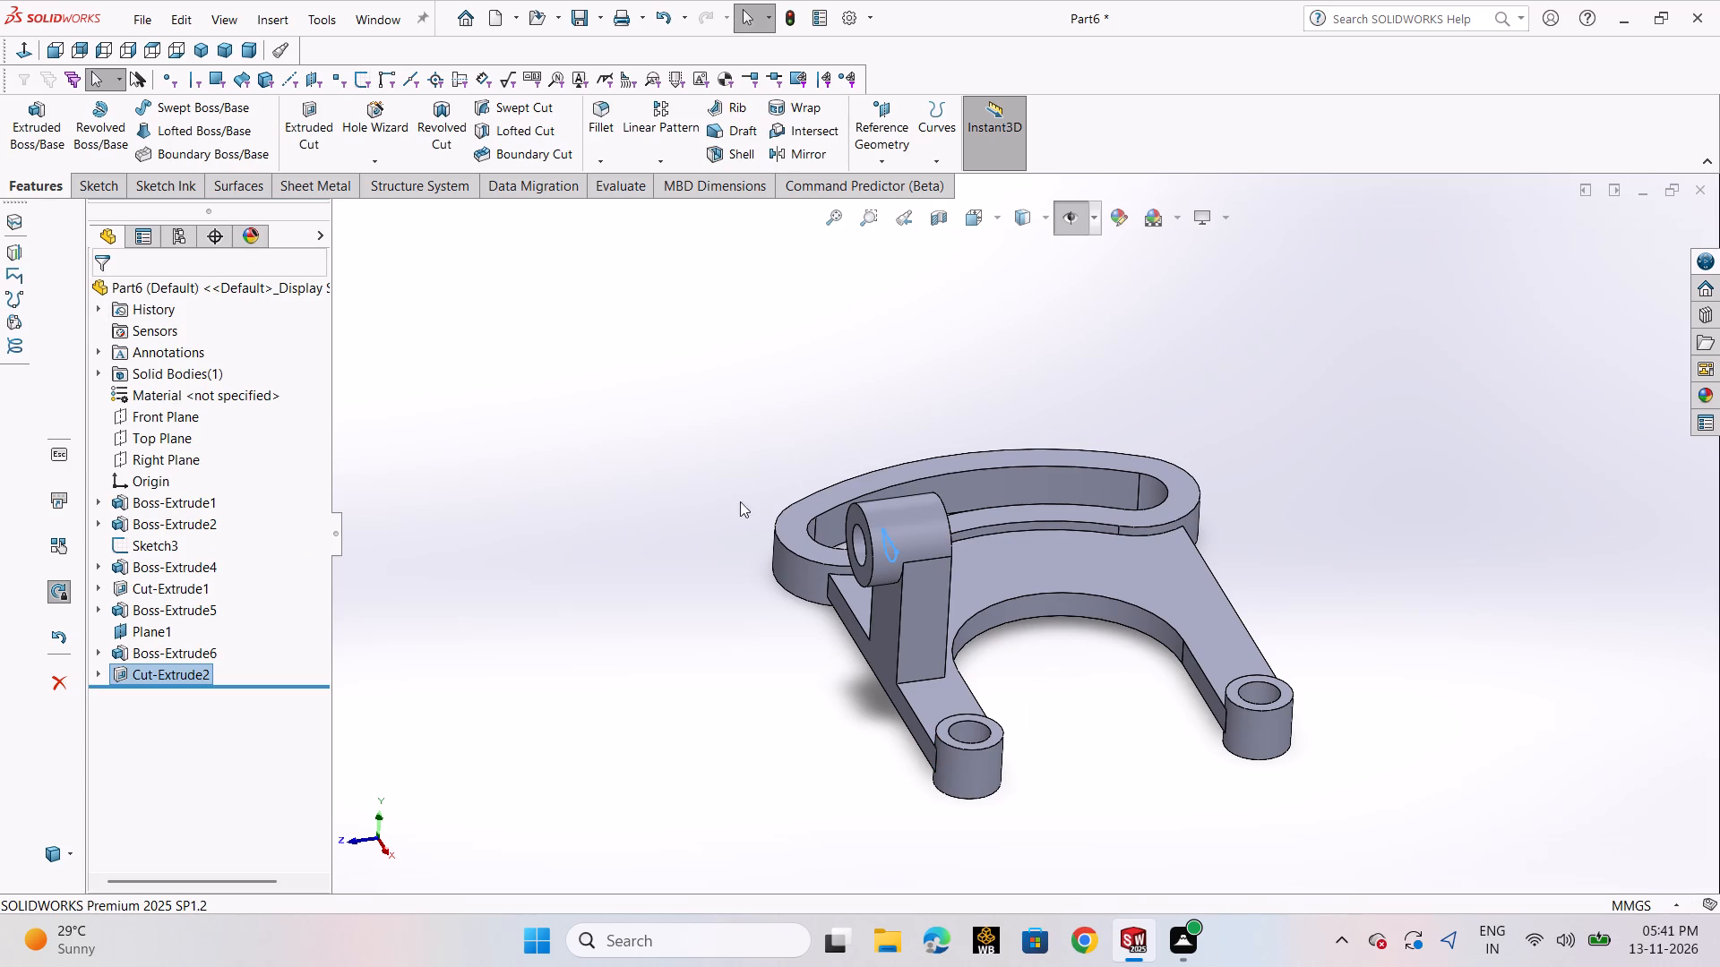
middle_click_drag(1254, 500, 1088, 534)
left_click(1279, 422)
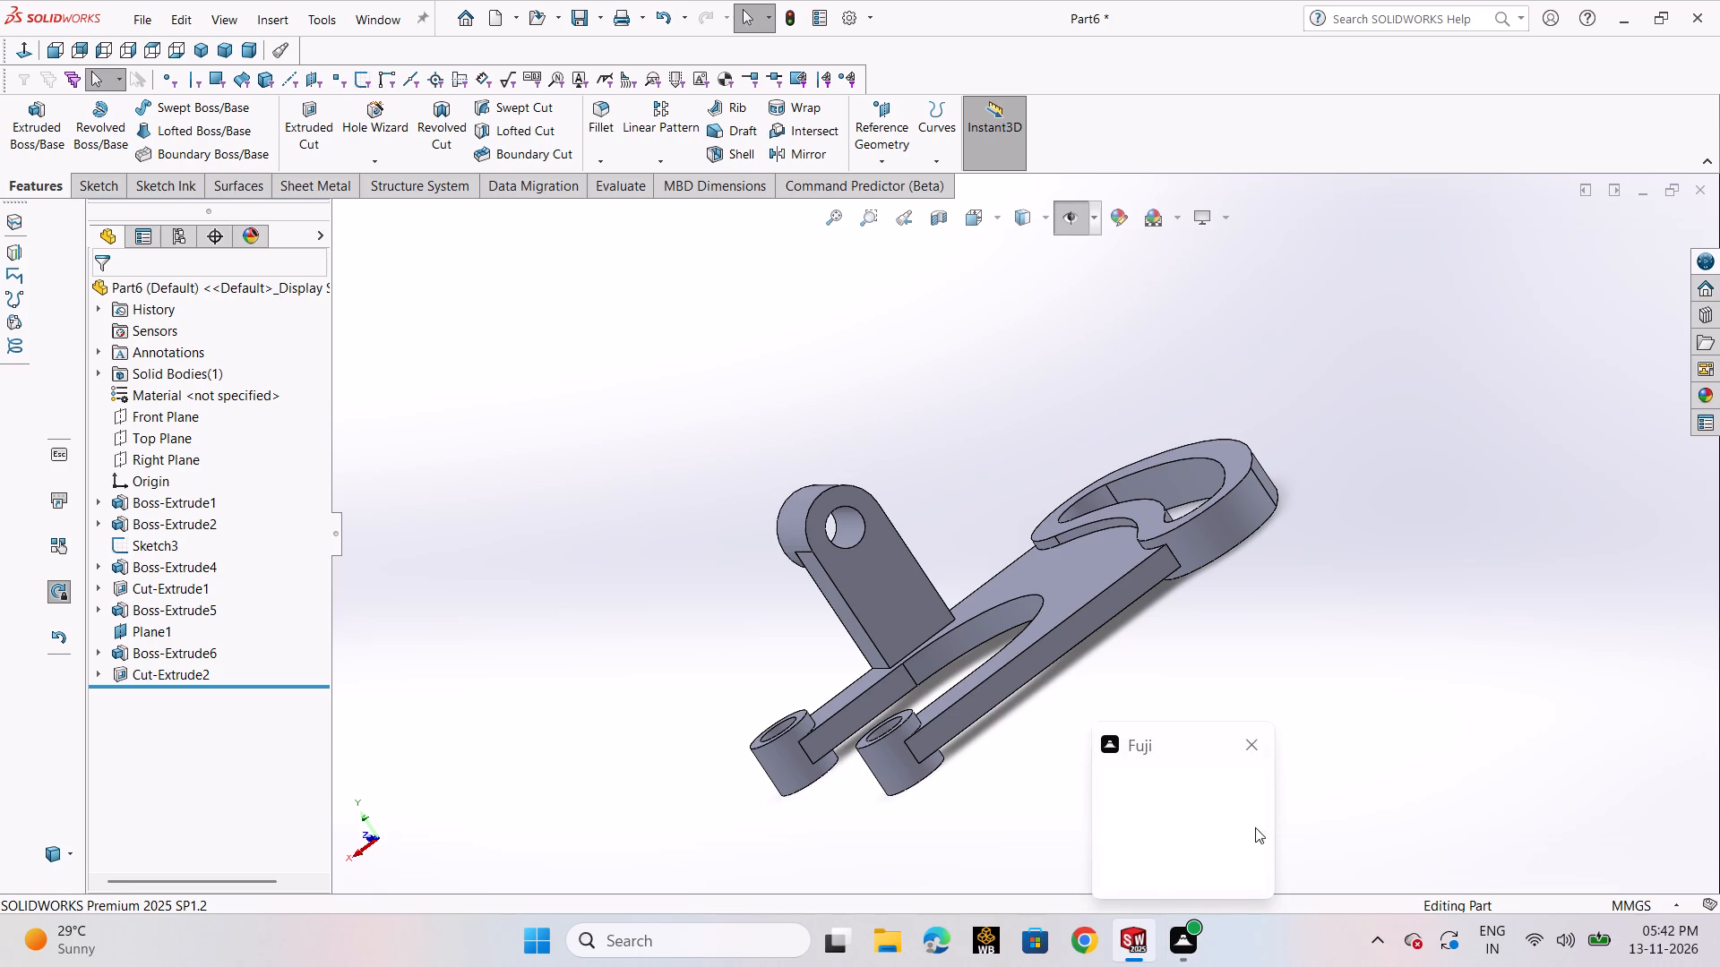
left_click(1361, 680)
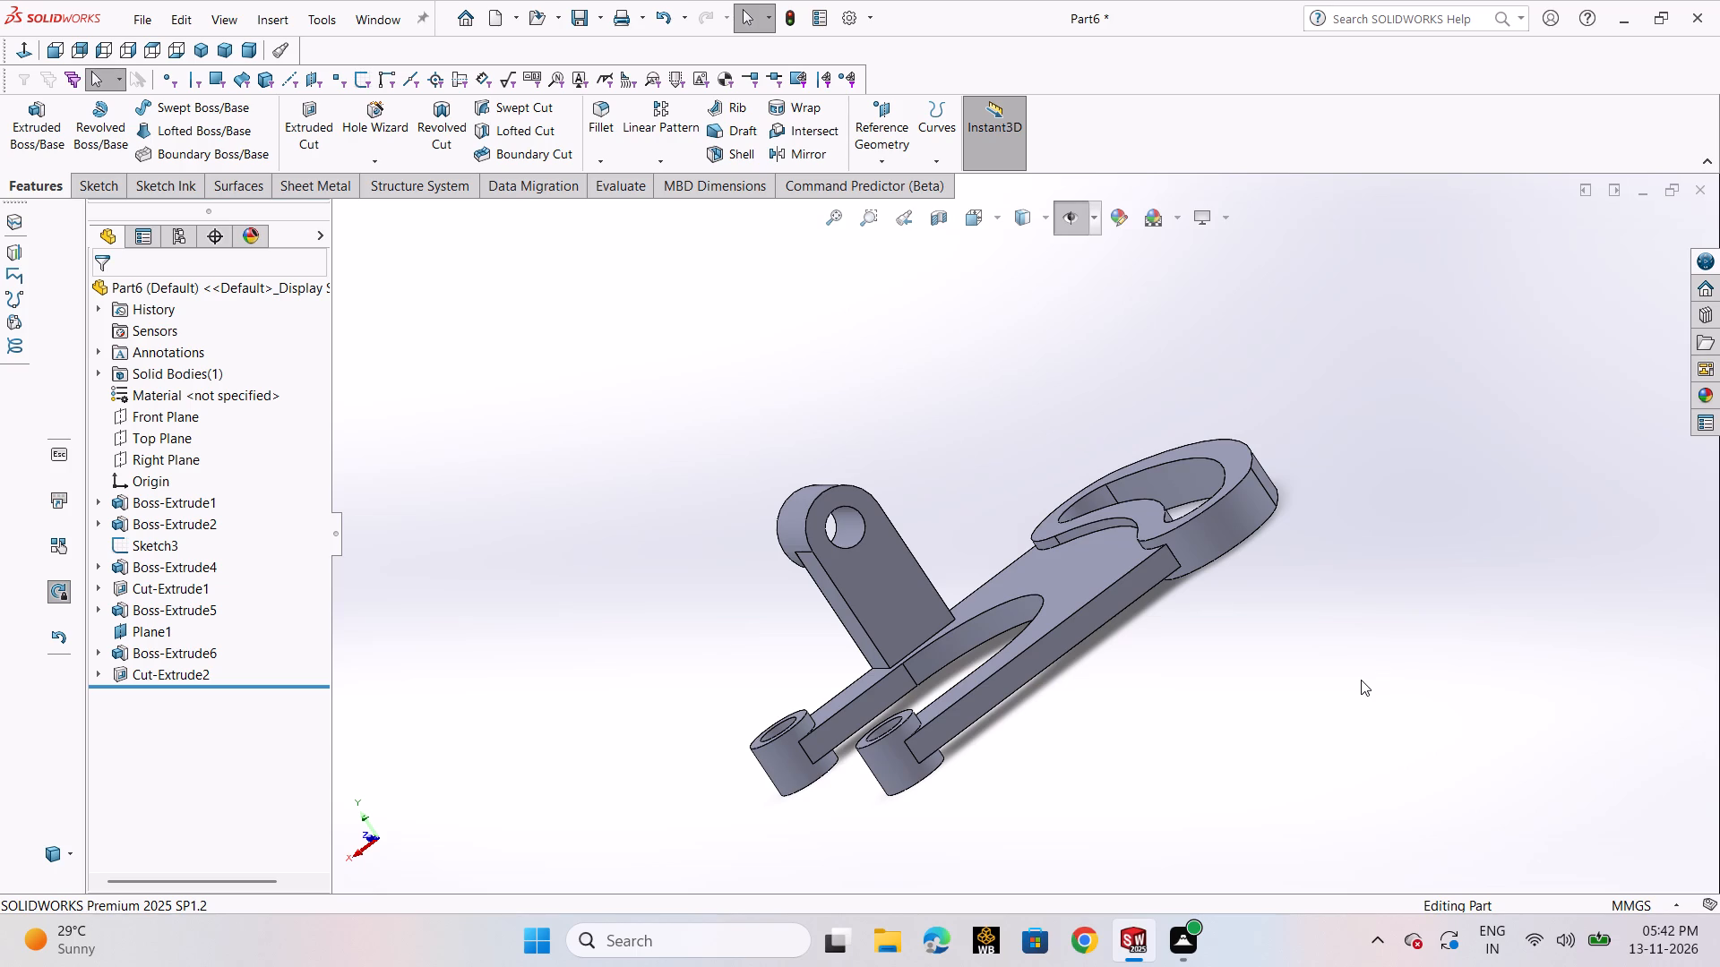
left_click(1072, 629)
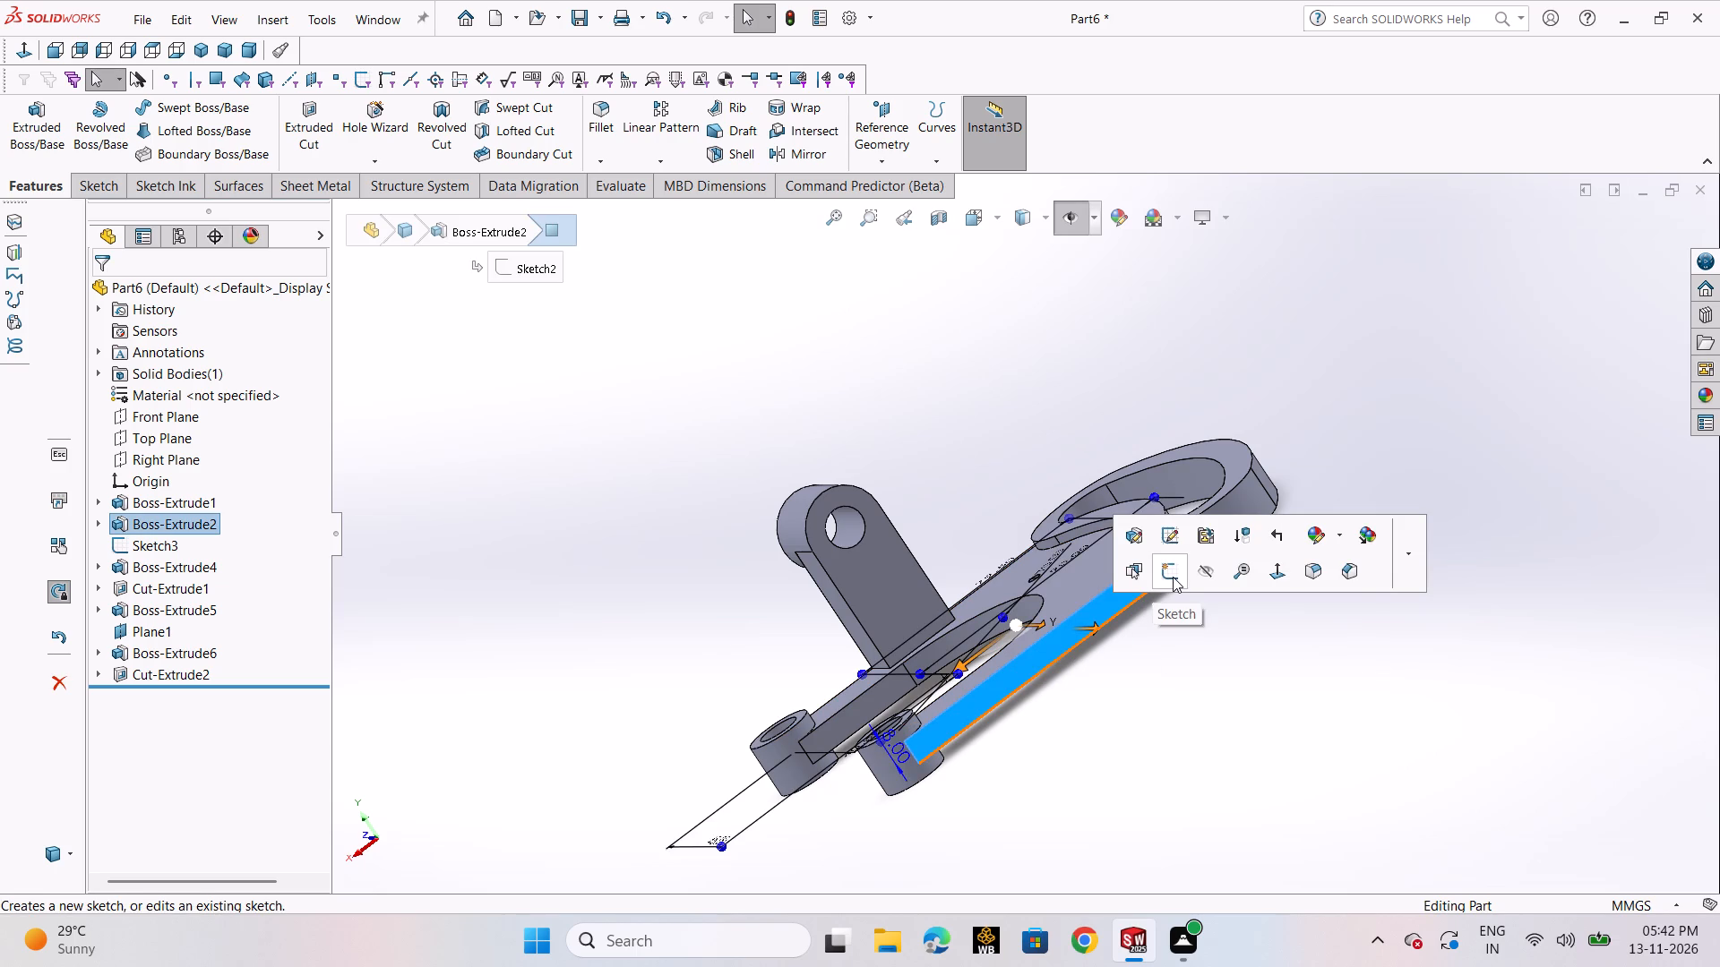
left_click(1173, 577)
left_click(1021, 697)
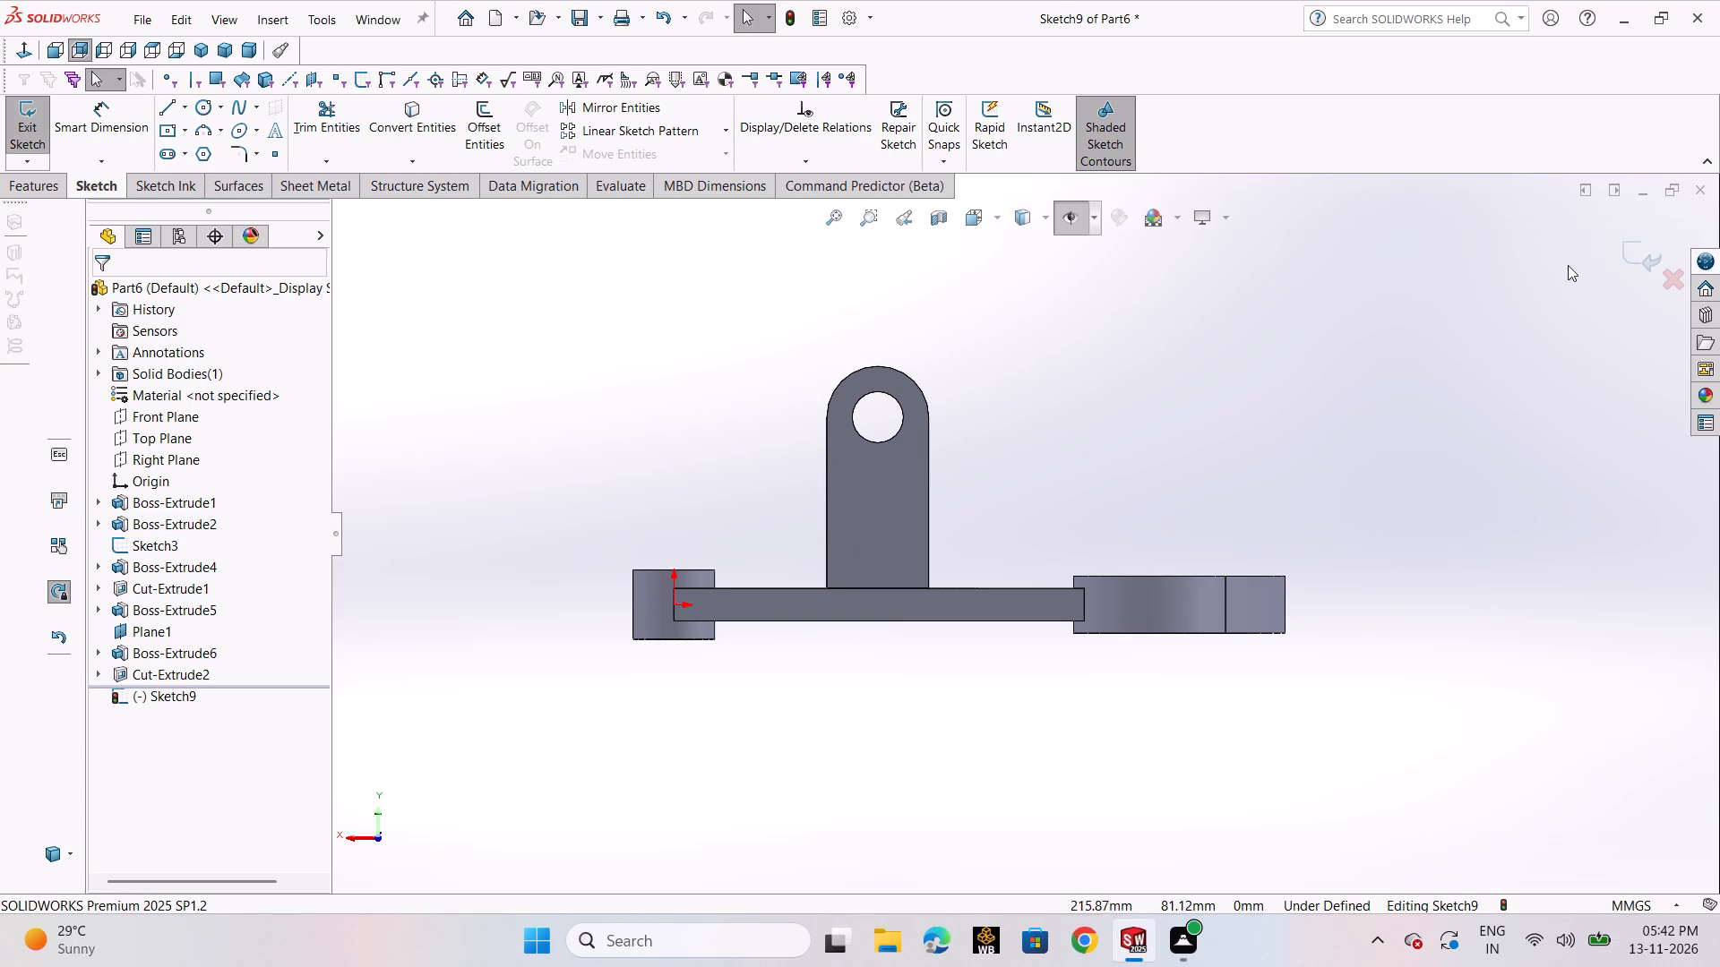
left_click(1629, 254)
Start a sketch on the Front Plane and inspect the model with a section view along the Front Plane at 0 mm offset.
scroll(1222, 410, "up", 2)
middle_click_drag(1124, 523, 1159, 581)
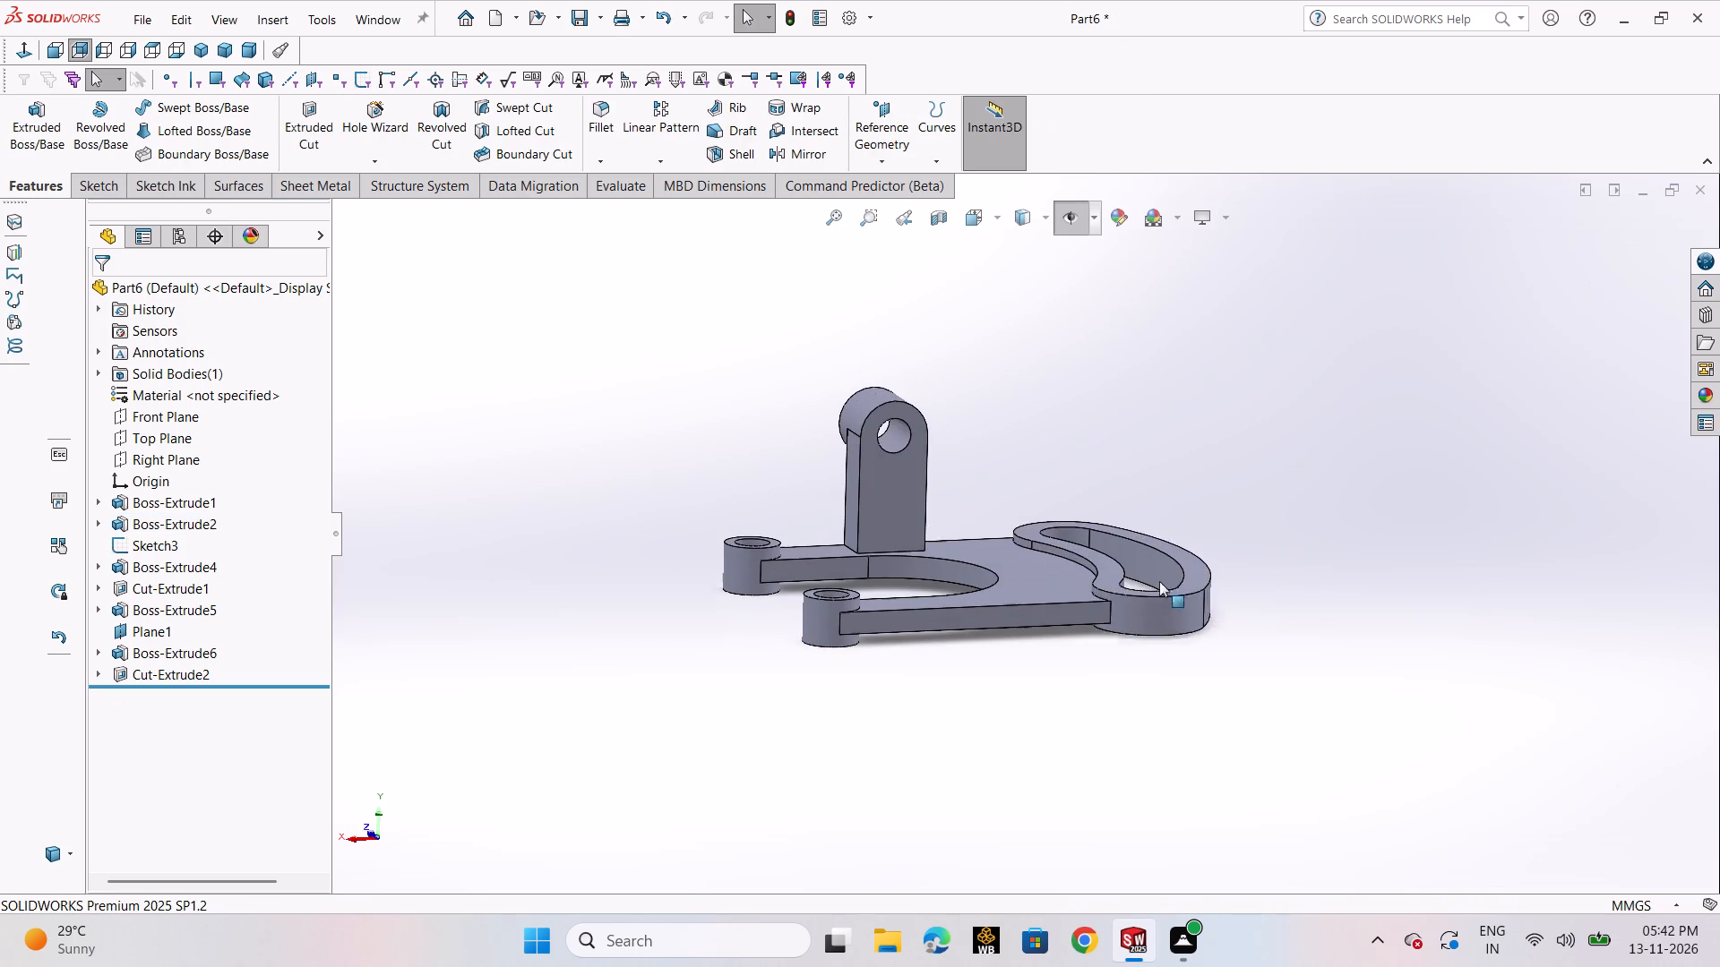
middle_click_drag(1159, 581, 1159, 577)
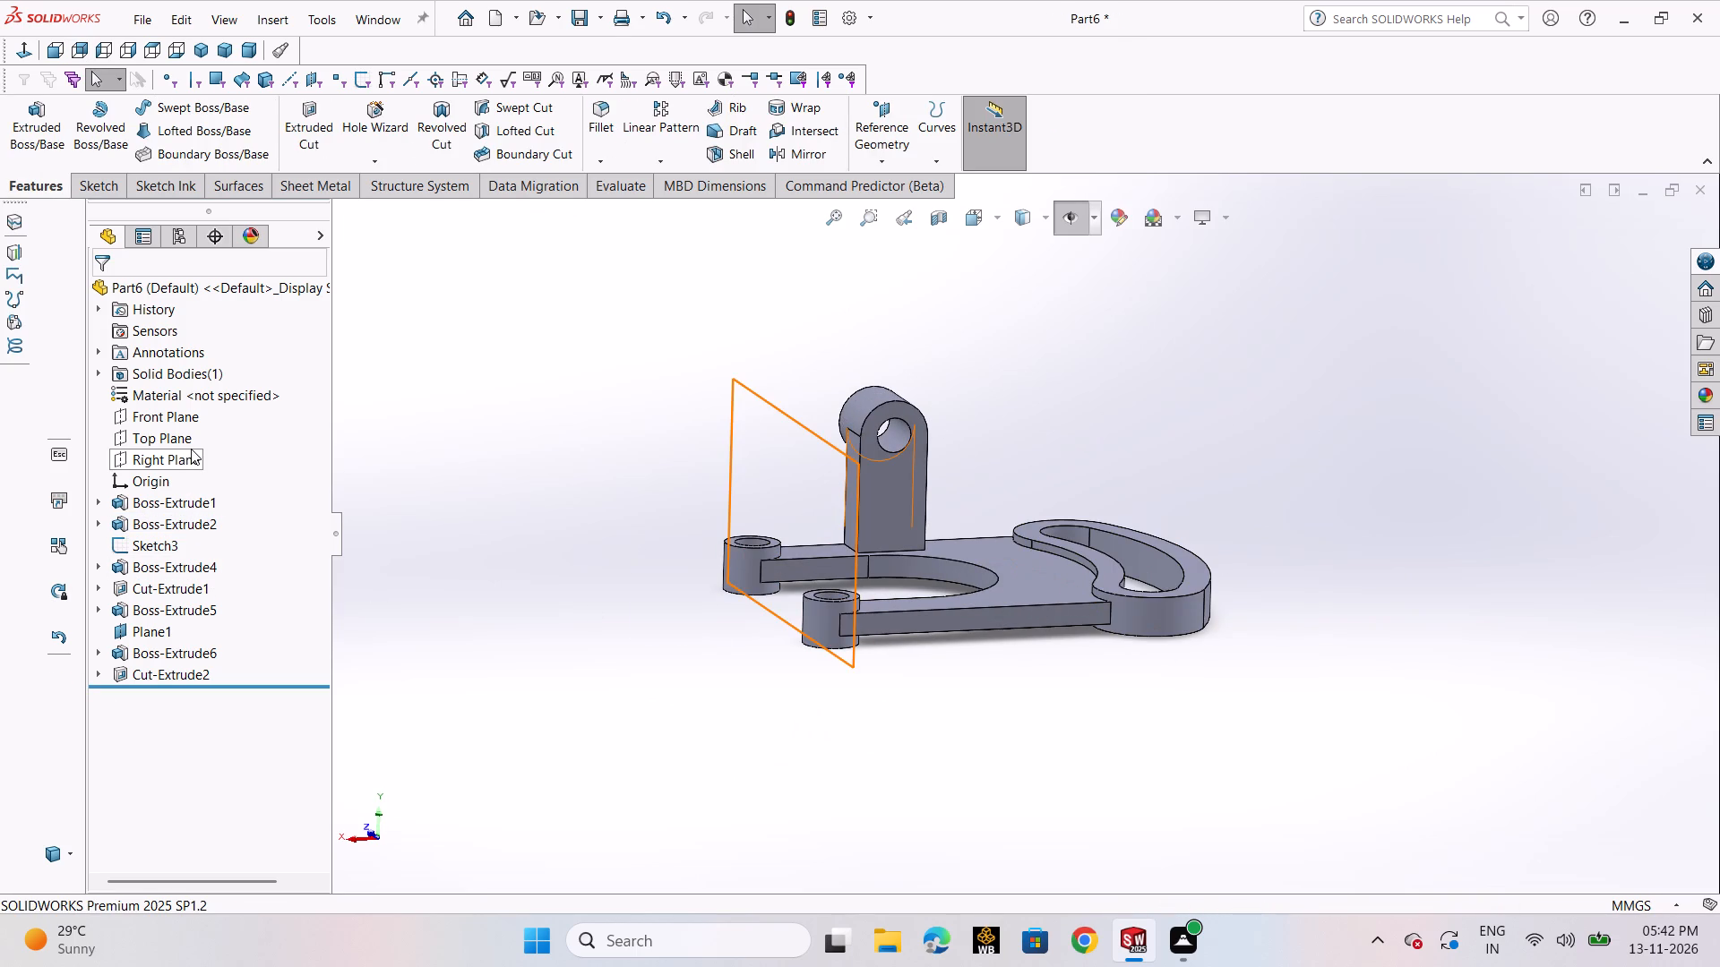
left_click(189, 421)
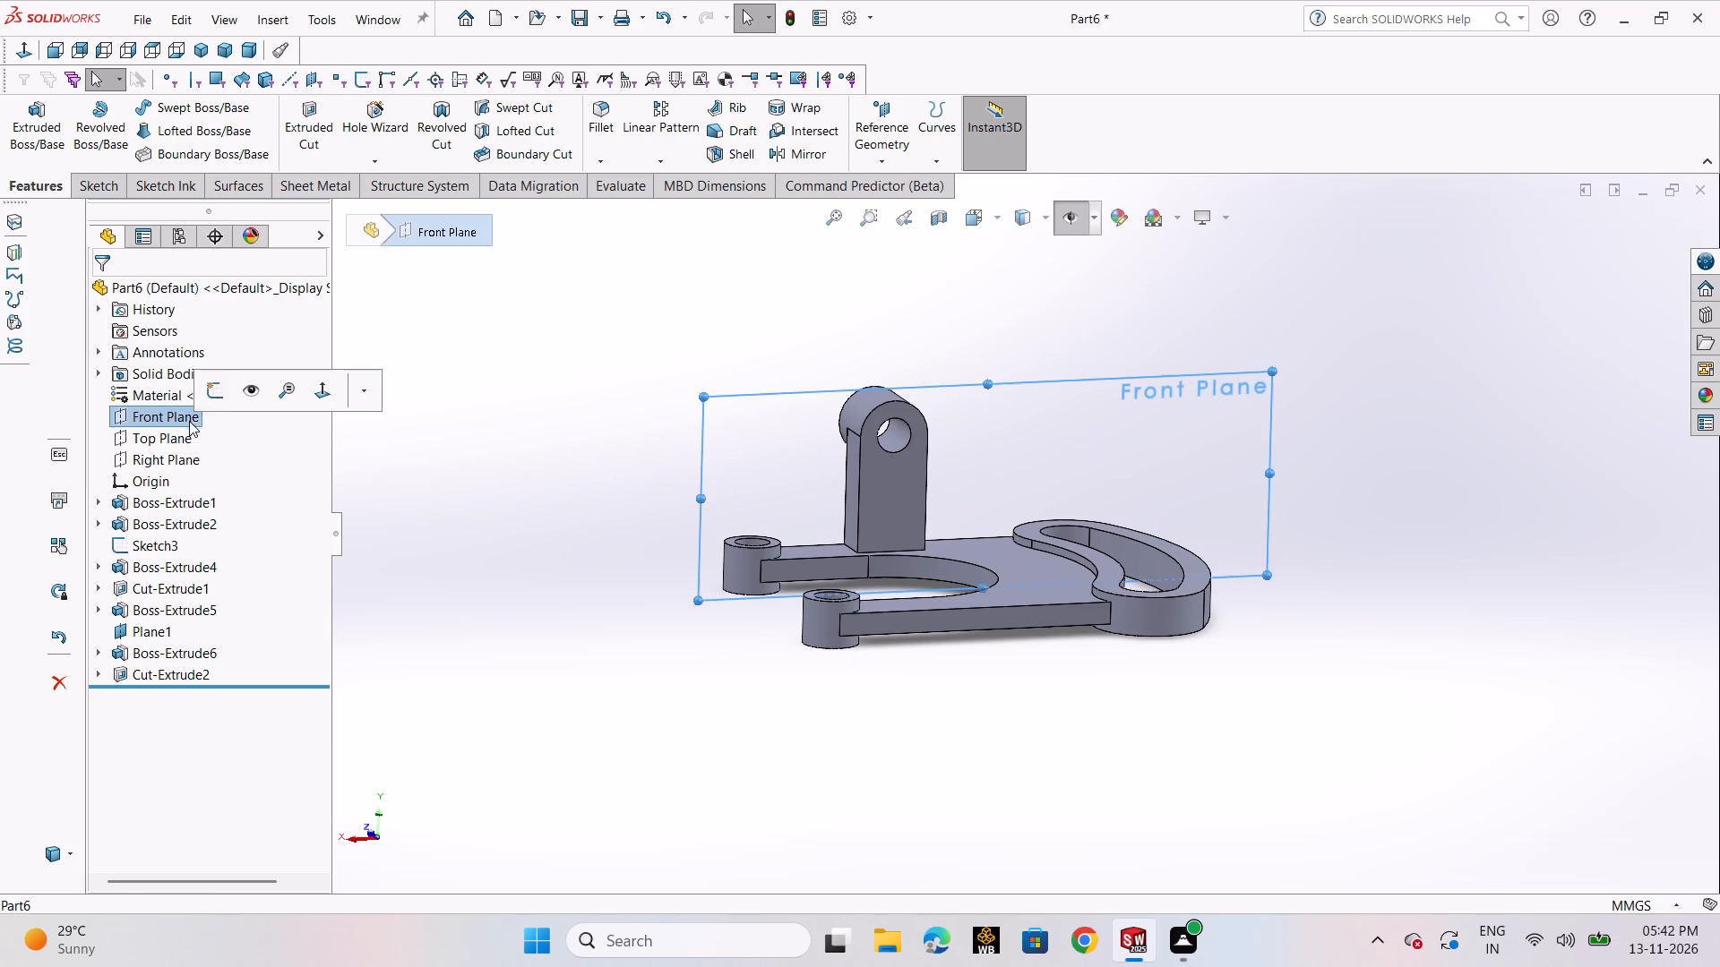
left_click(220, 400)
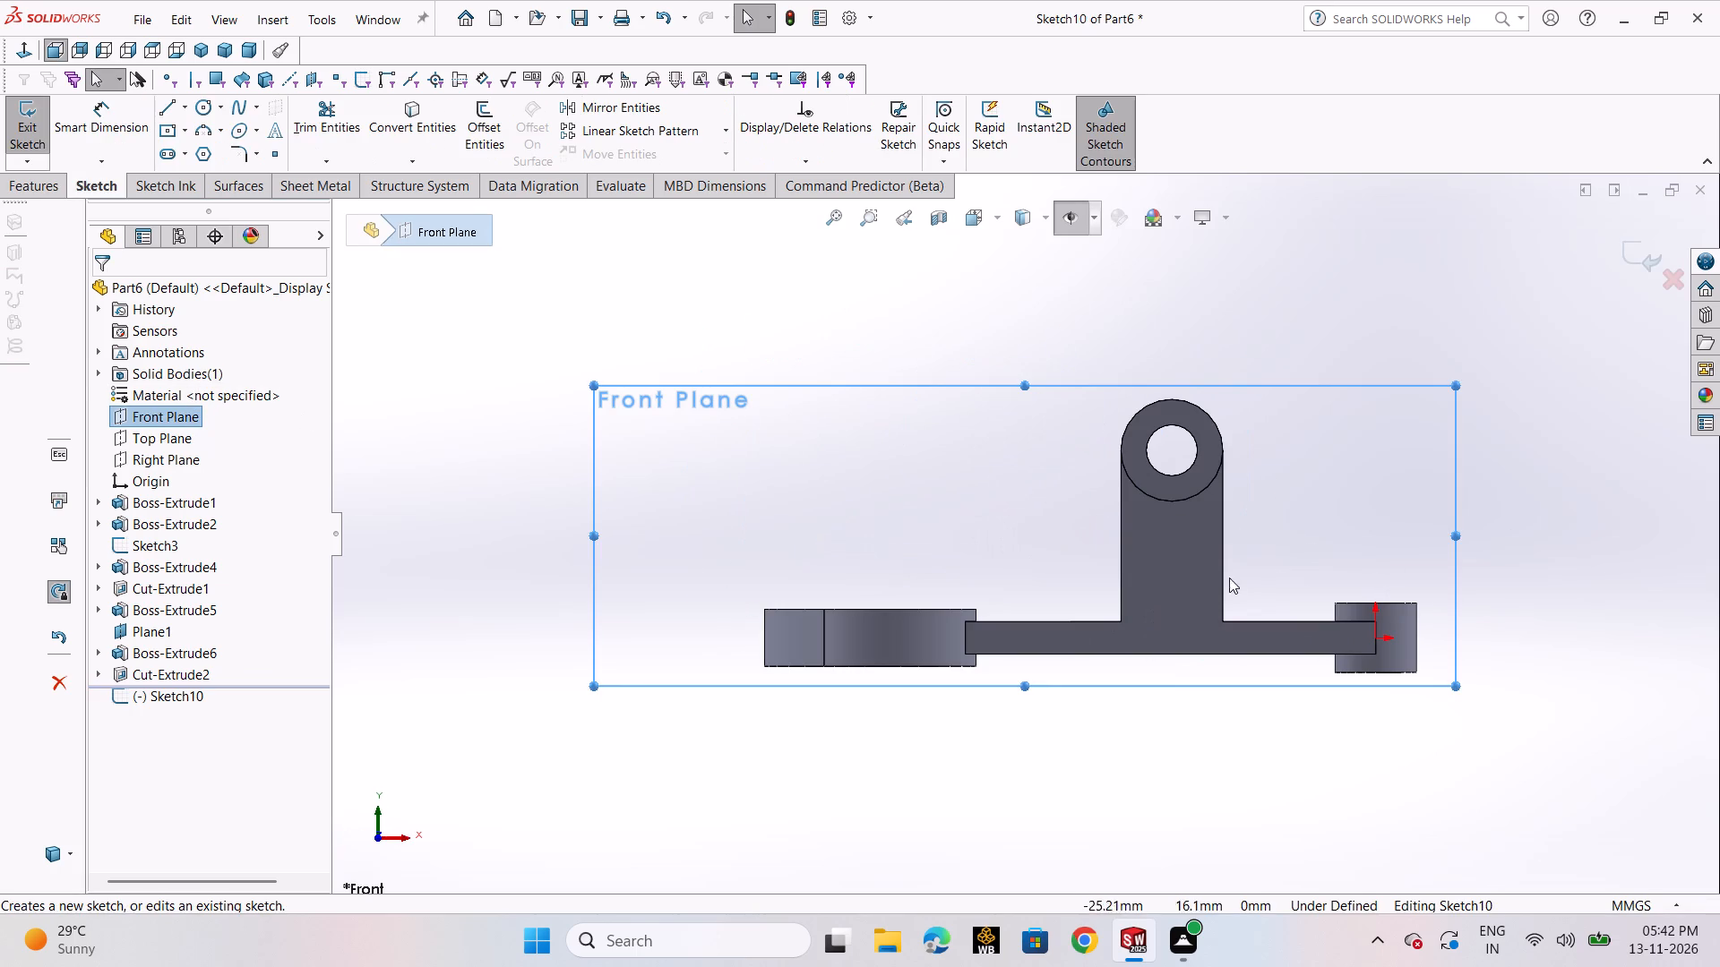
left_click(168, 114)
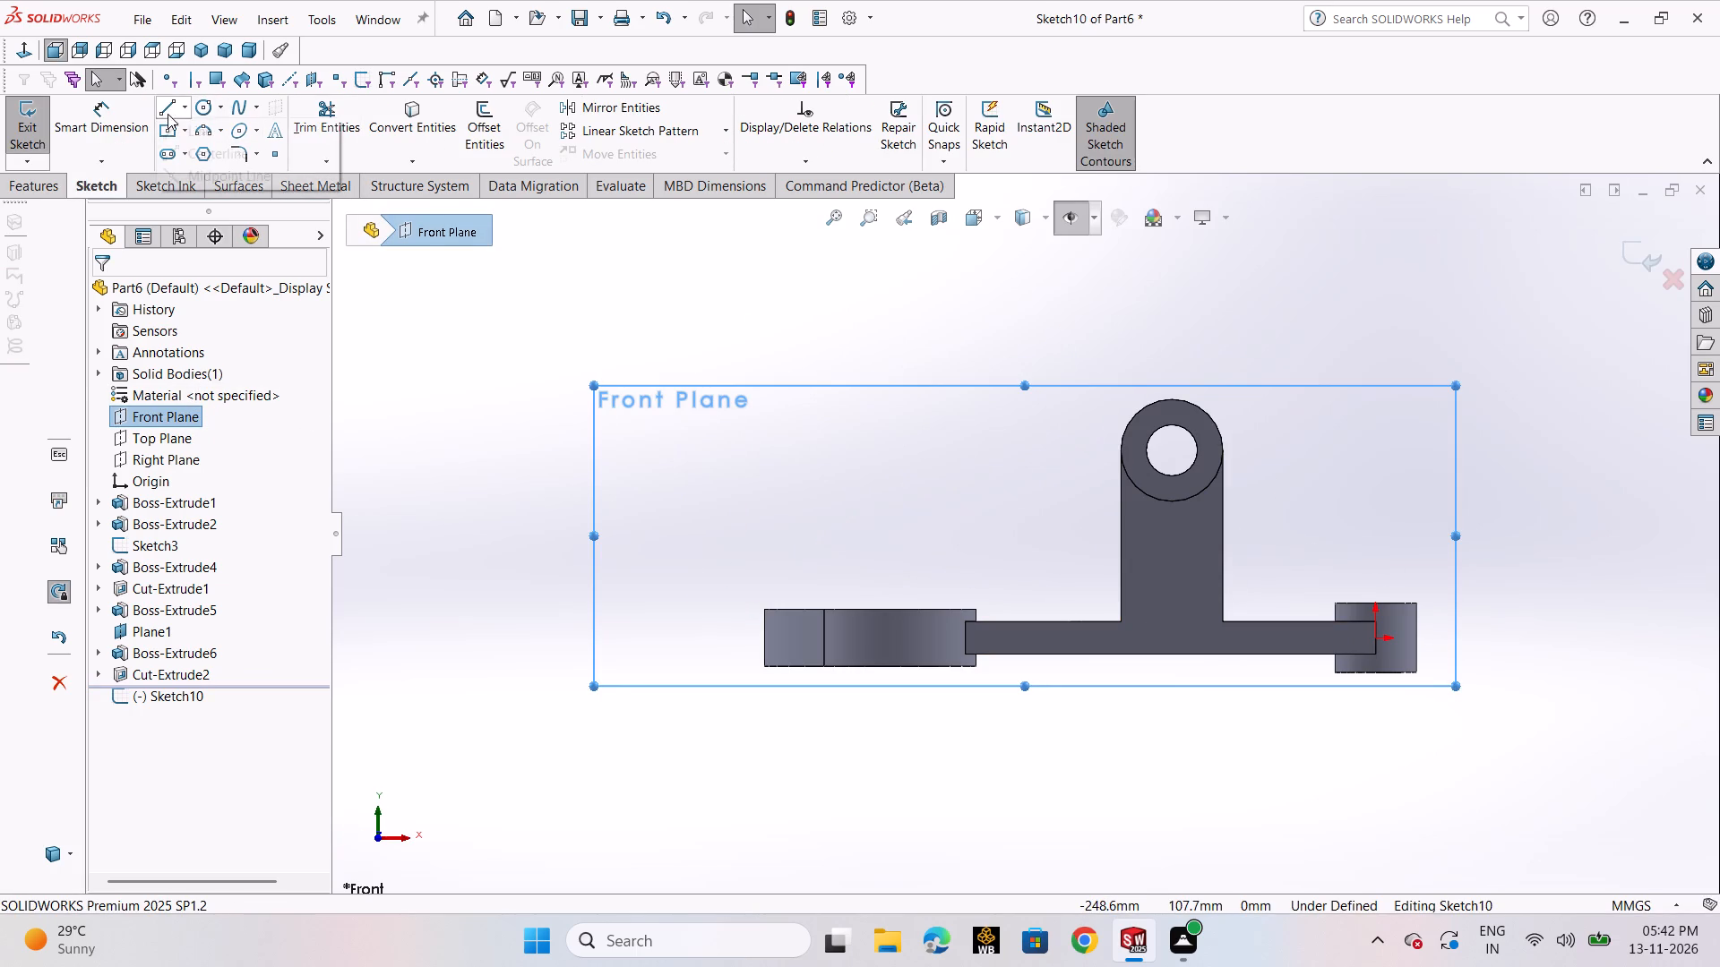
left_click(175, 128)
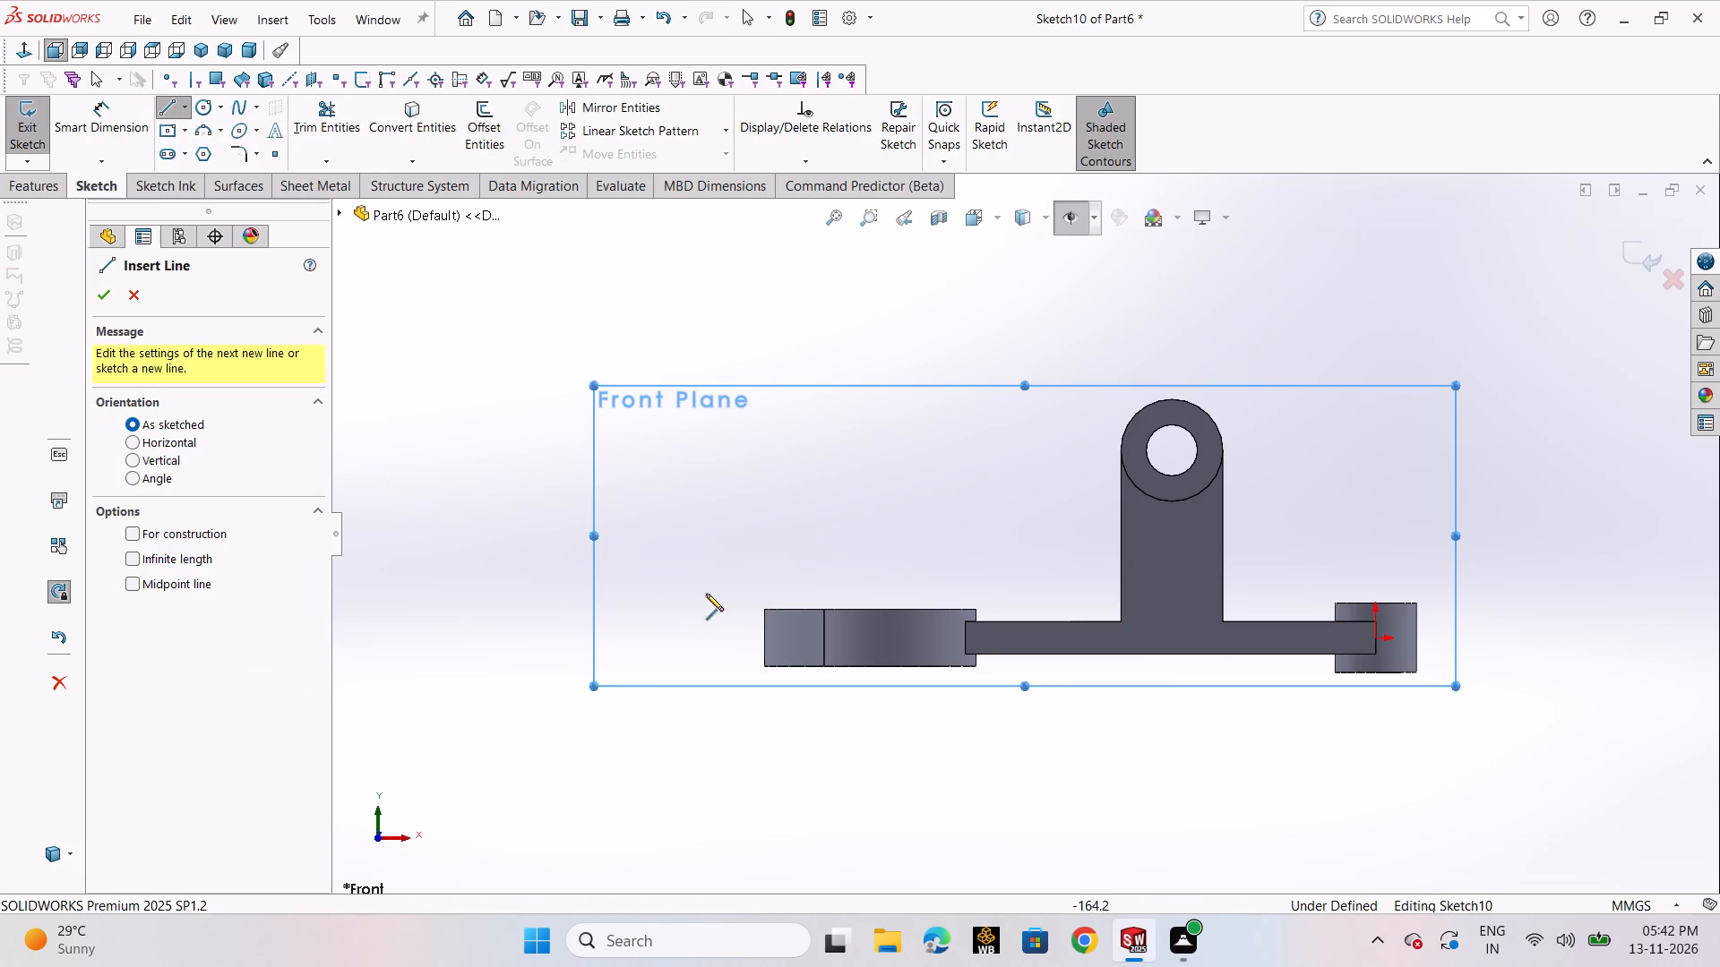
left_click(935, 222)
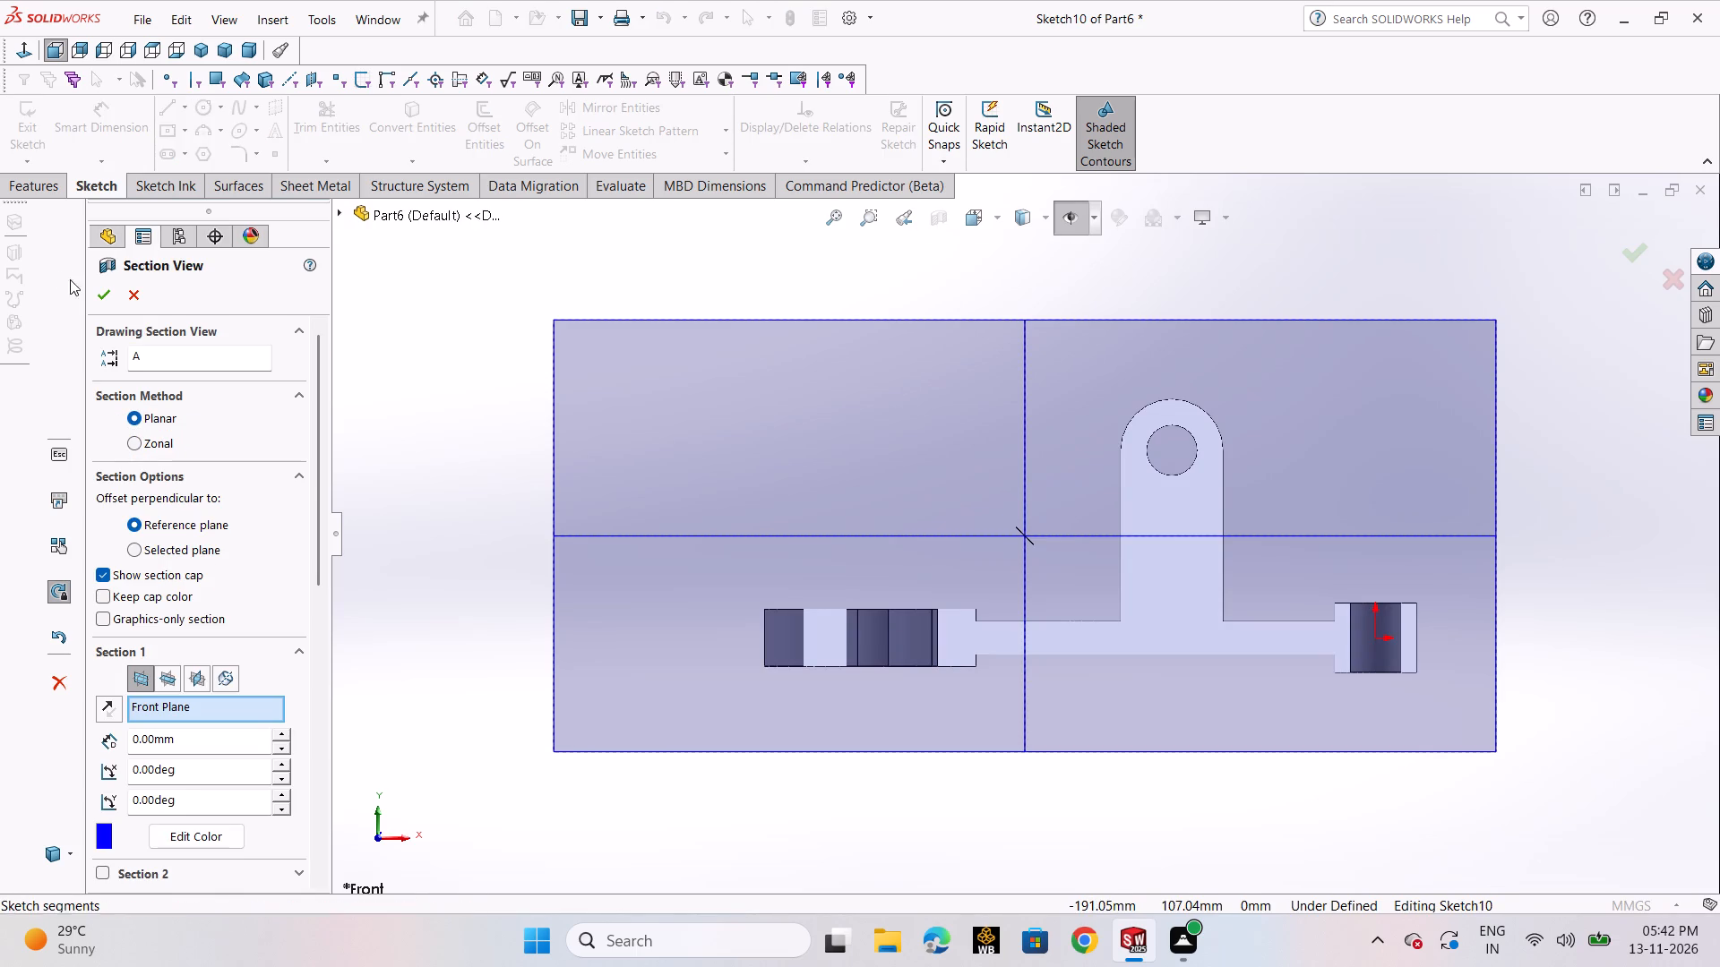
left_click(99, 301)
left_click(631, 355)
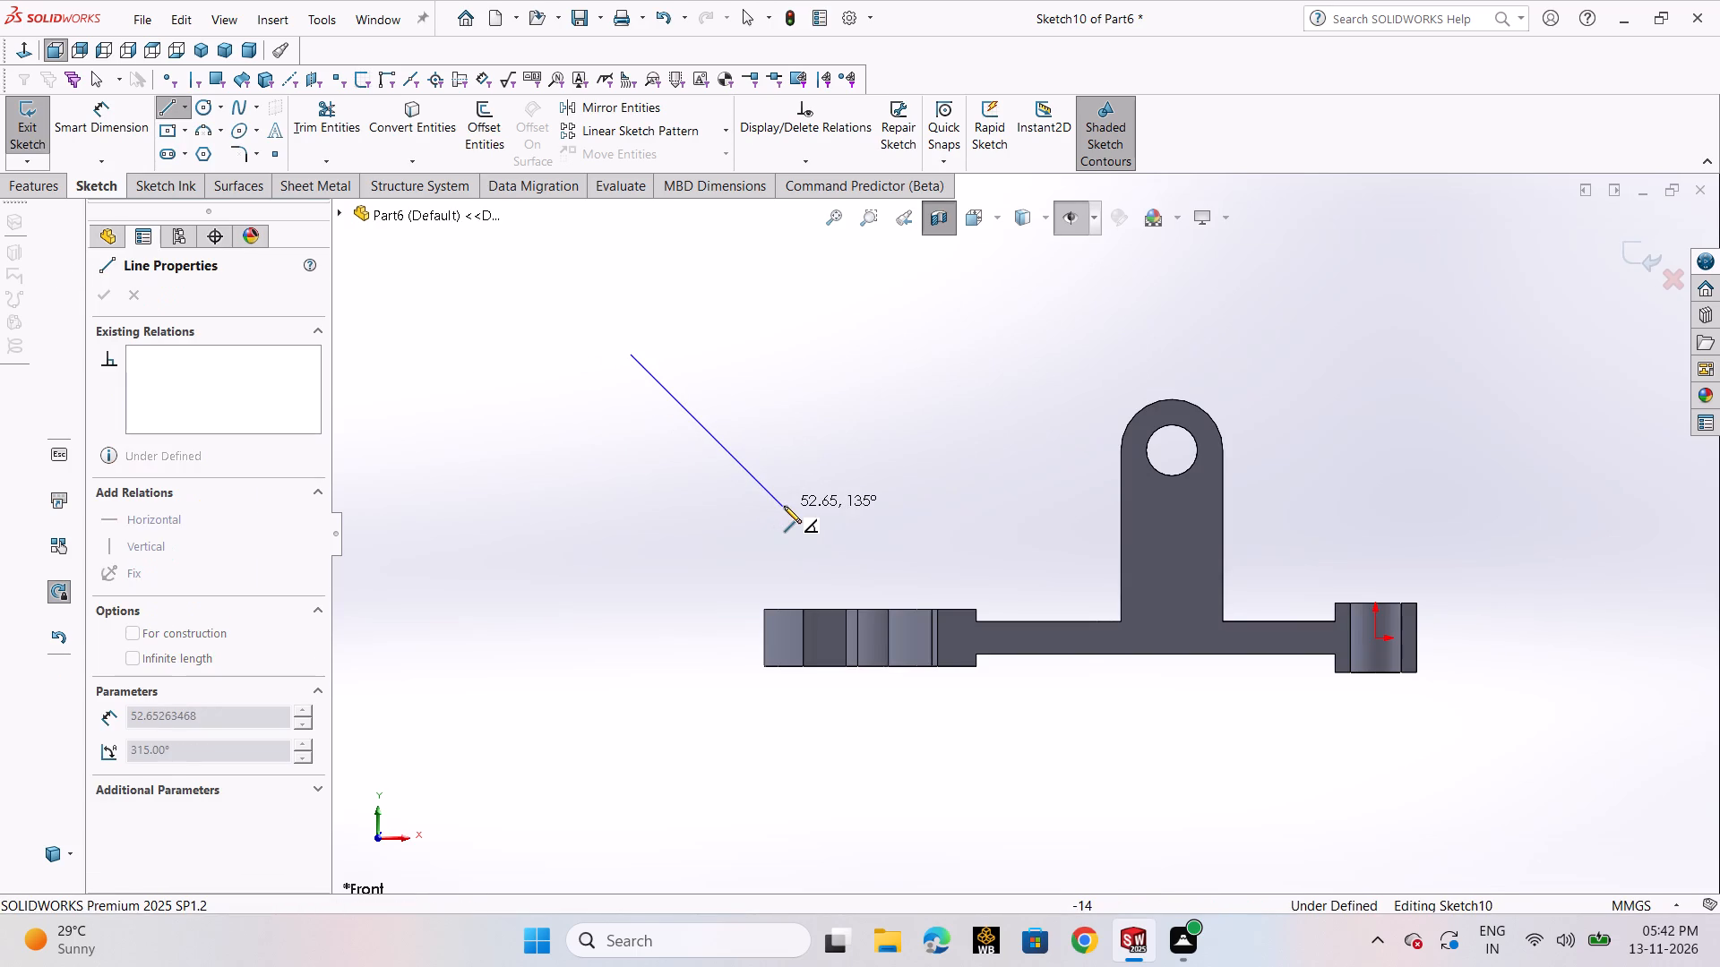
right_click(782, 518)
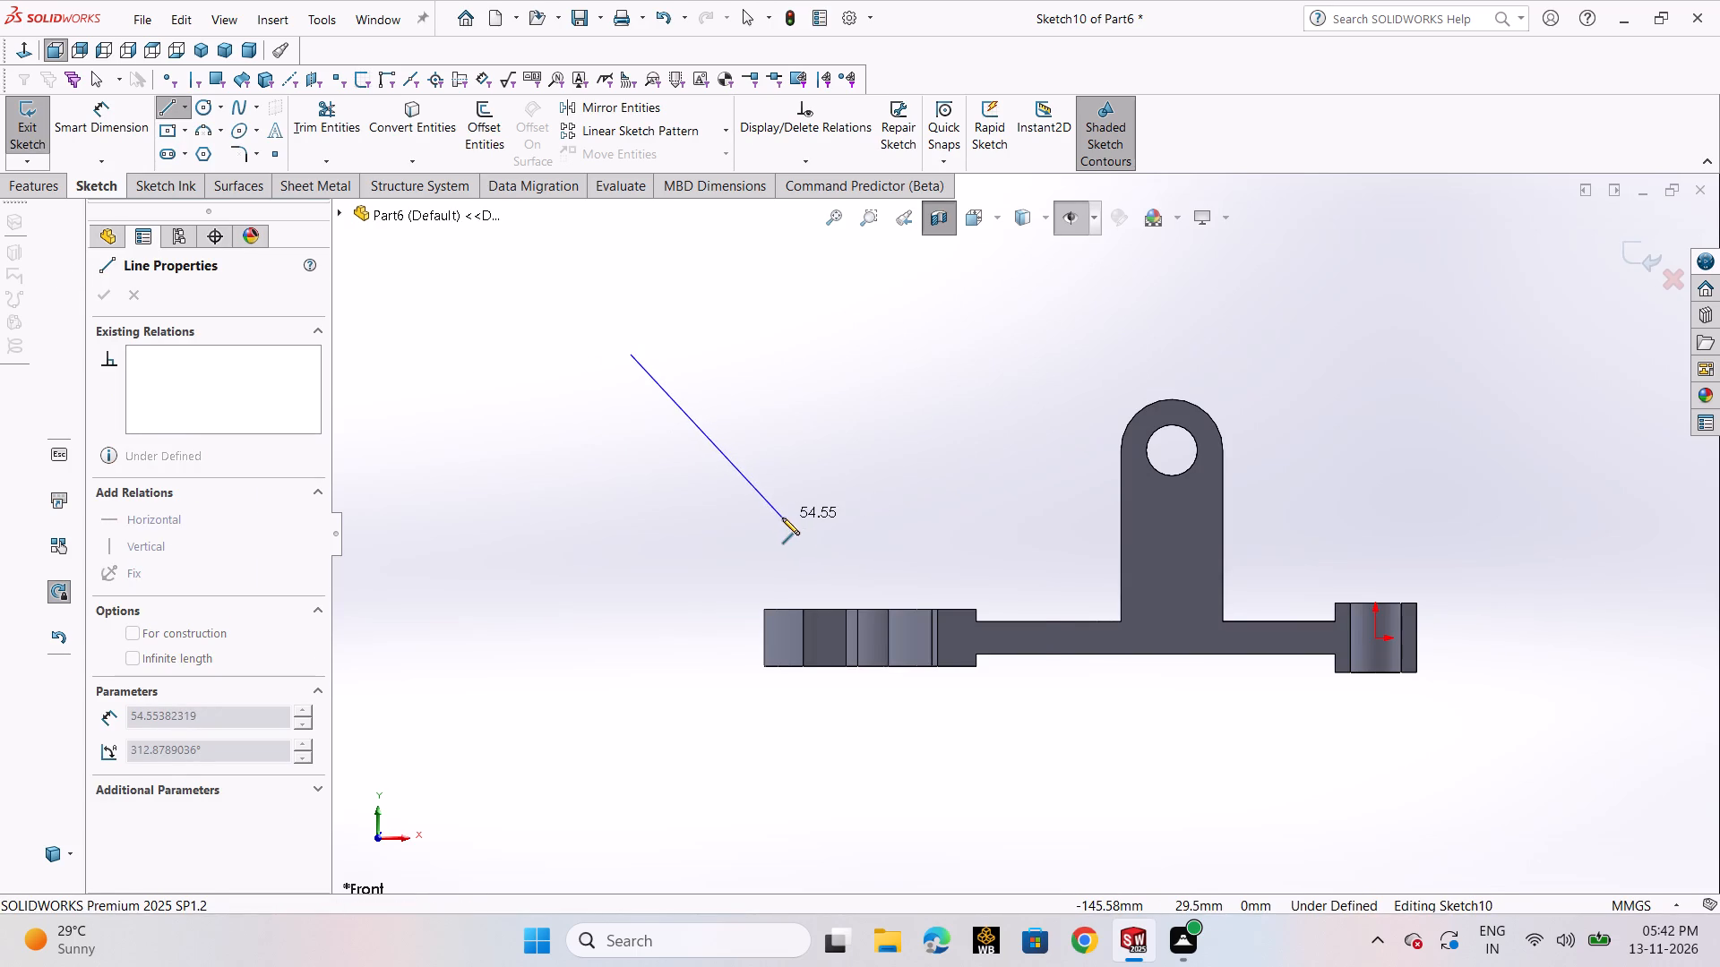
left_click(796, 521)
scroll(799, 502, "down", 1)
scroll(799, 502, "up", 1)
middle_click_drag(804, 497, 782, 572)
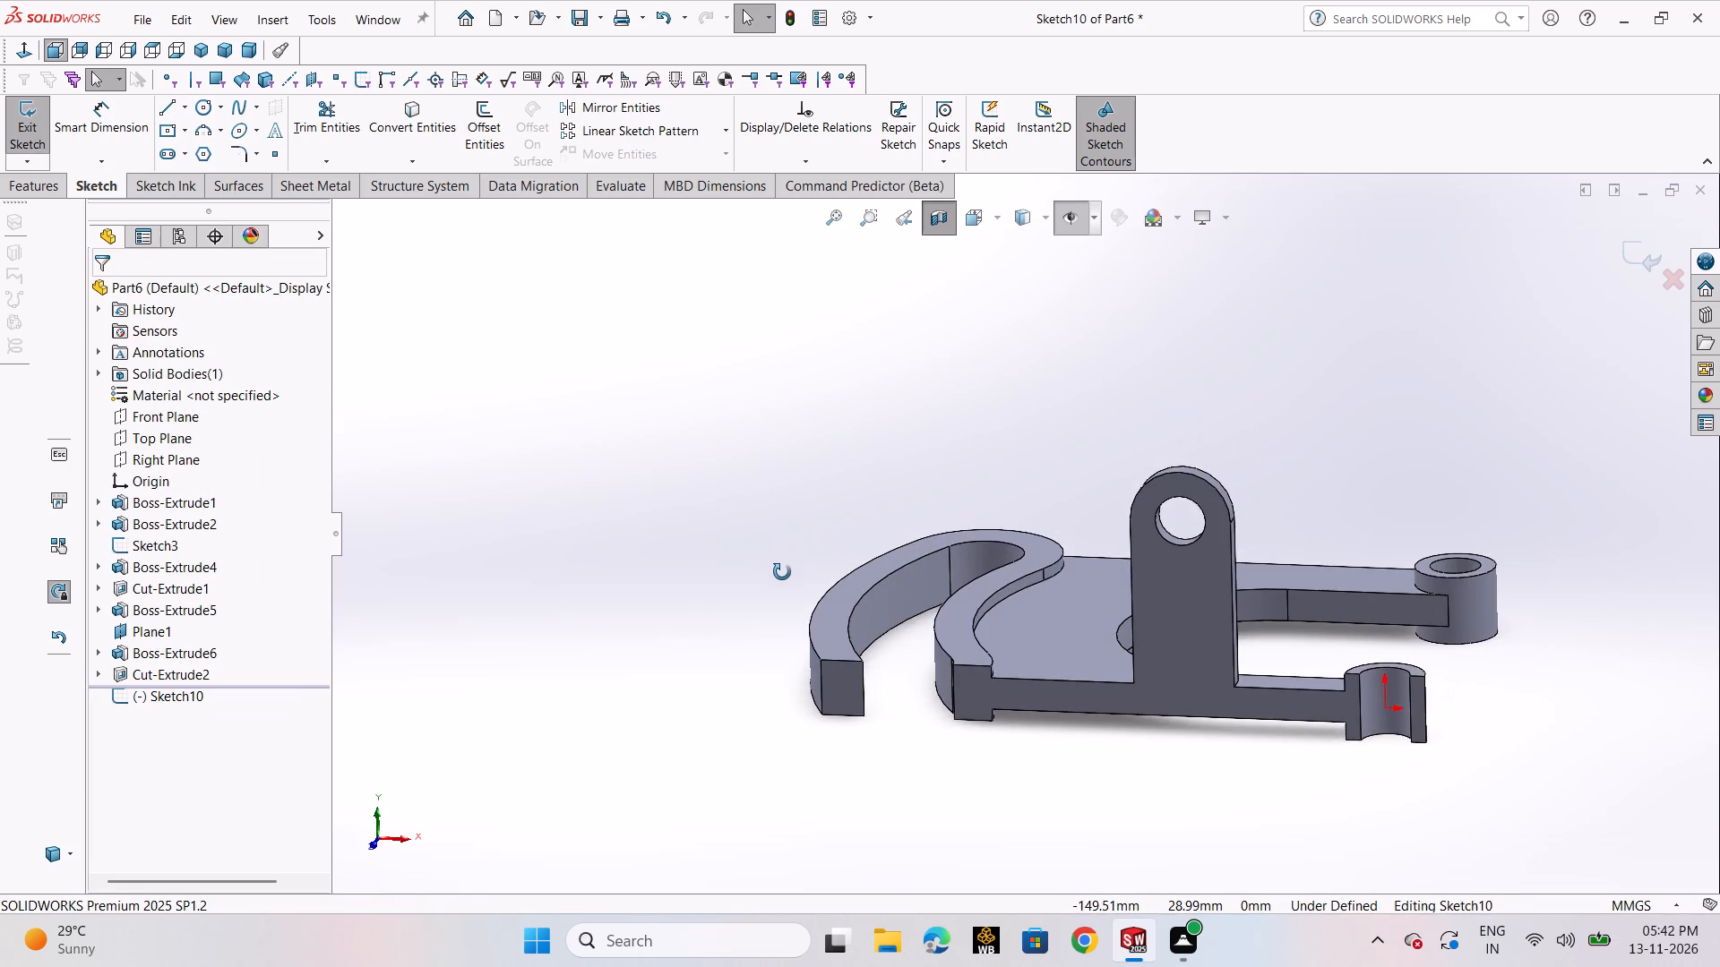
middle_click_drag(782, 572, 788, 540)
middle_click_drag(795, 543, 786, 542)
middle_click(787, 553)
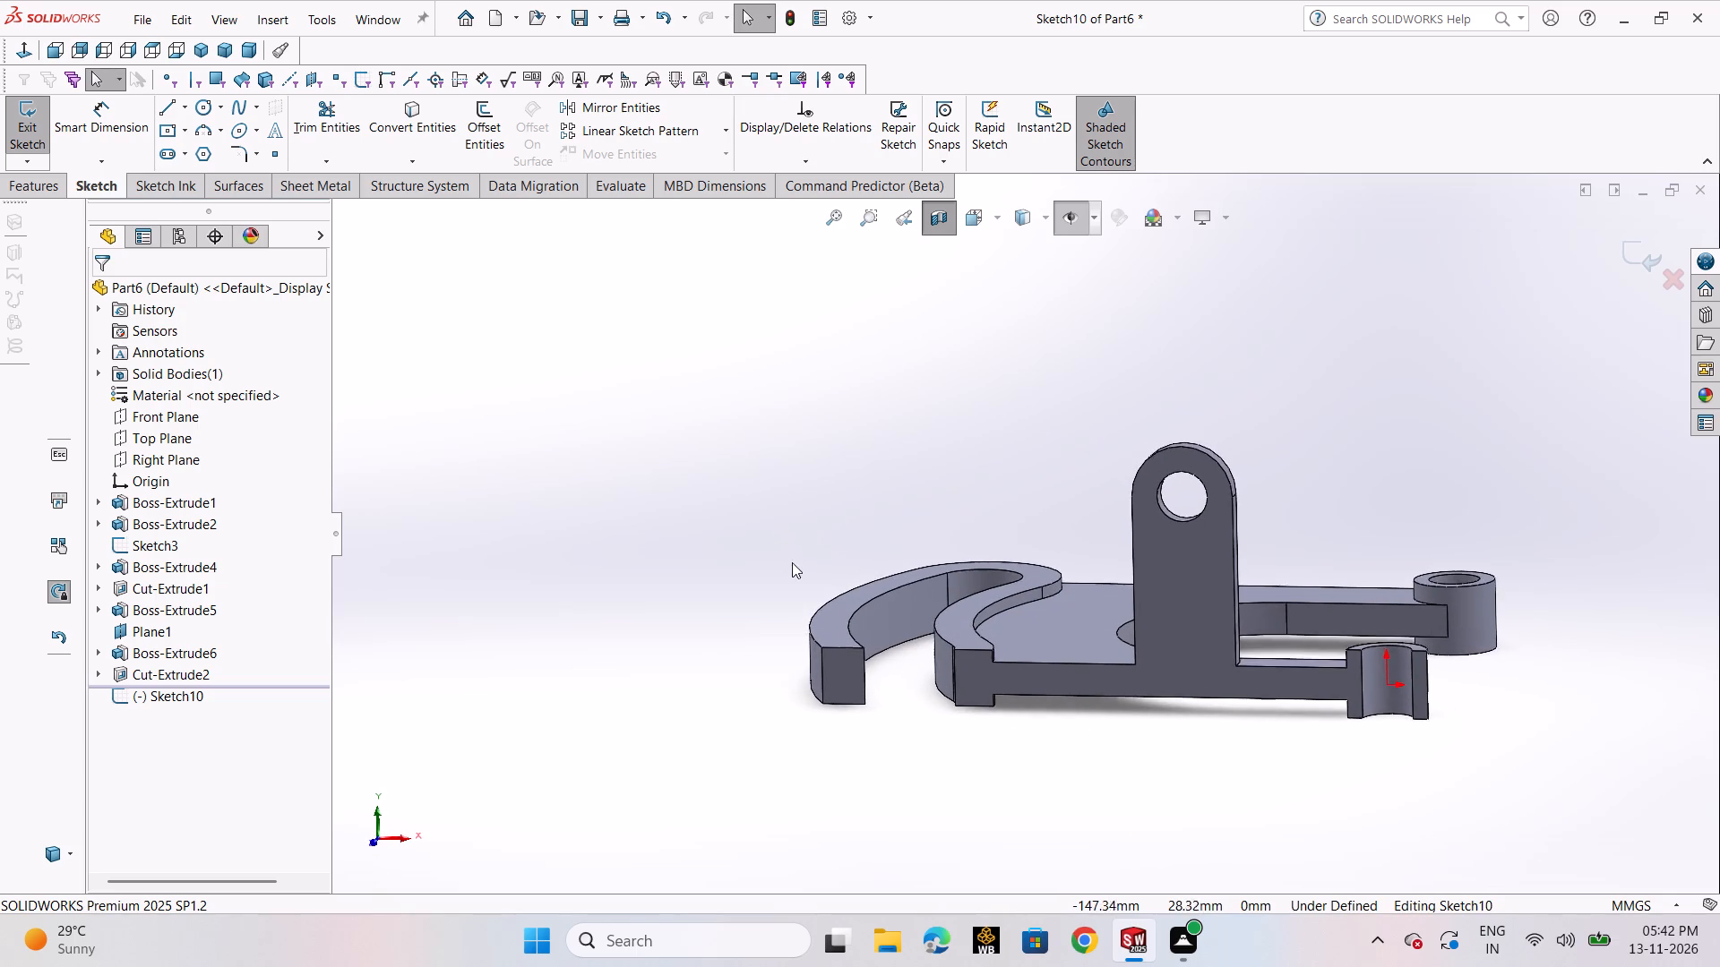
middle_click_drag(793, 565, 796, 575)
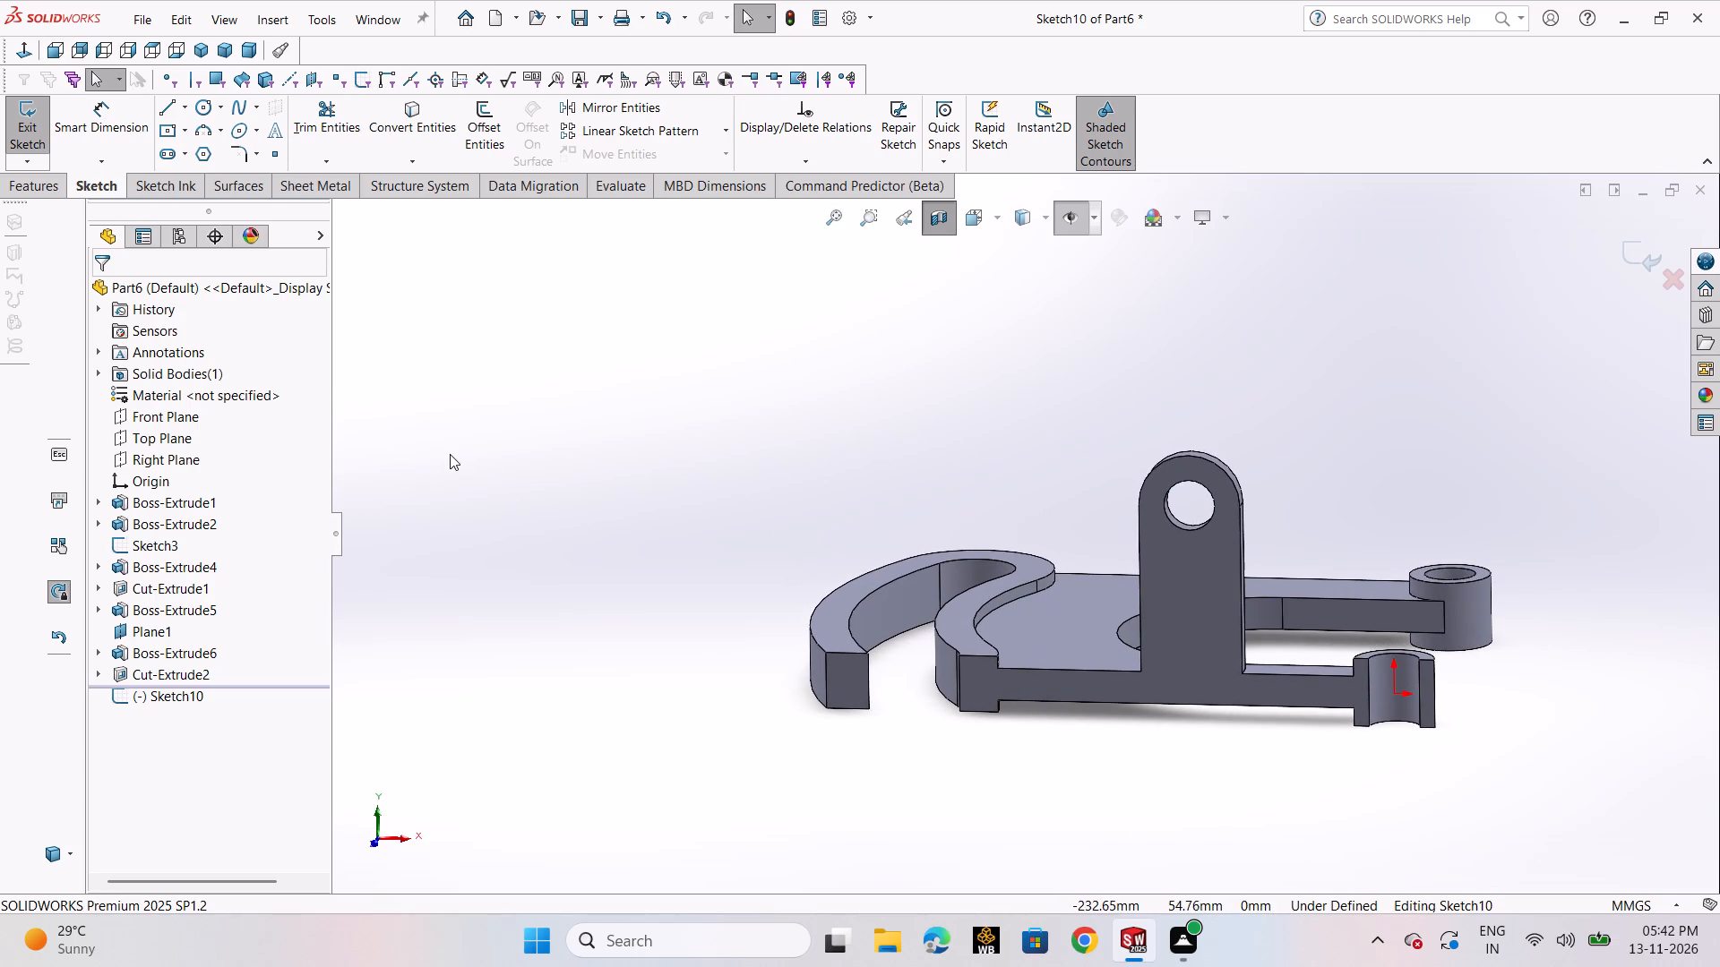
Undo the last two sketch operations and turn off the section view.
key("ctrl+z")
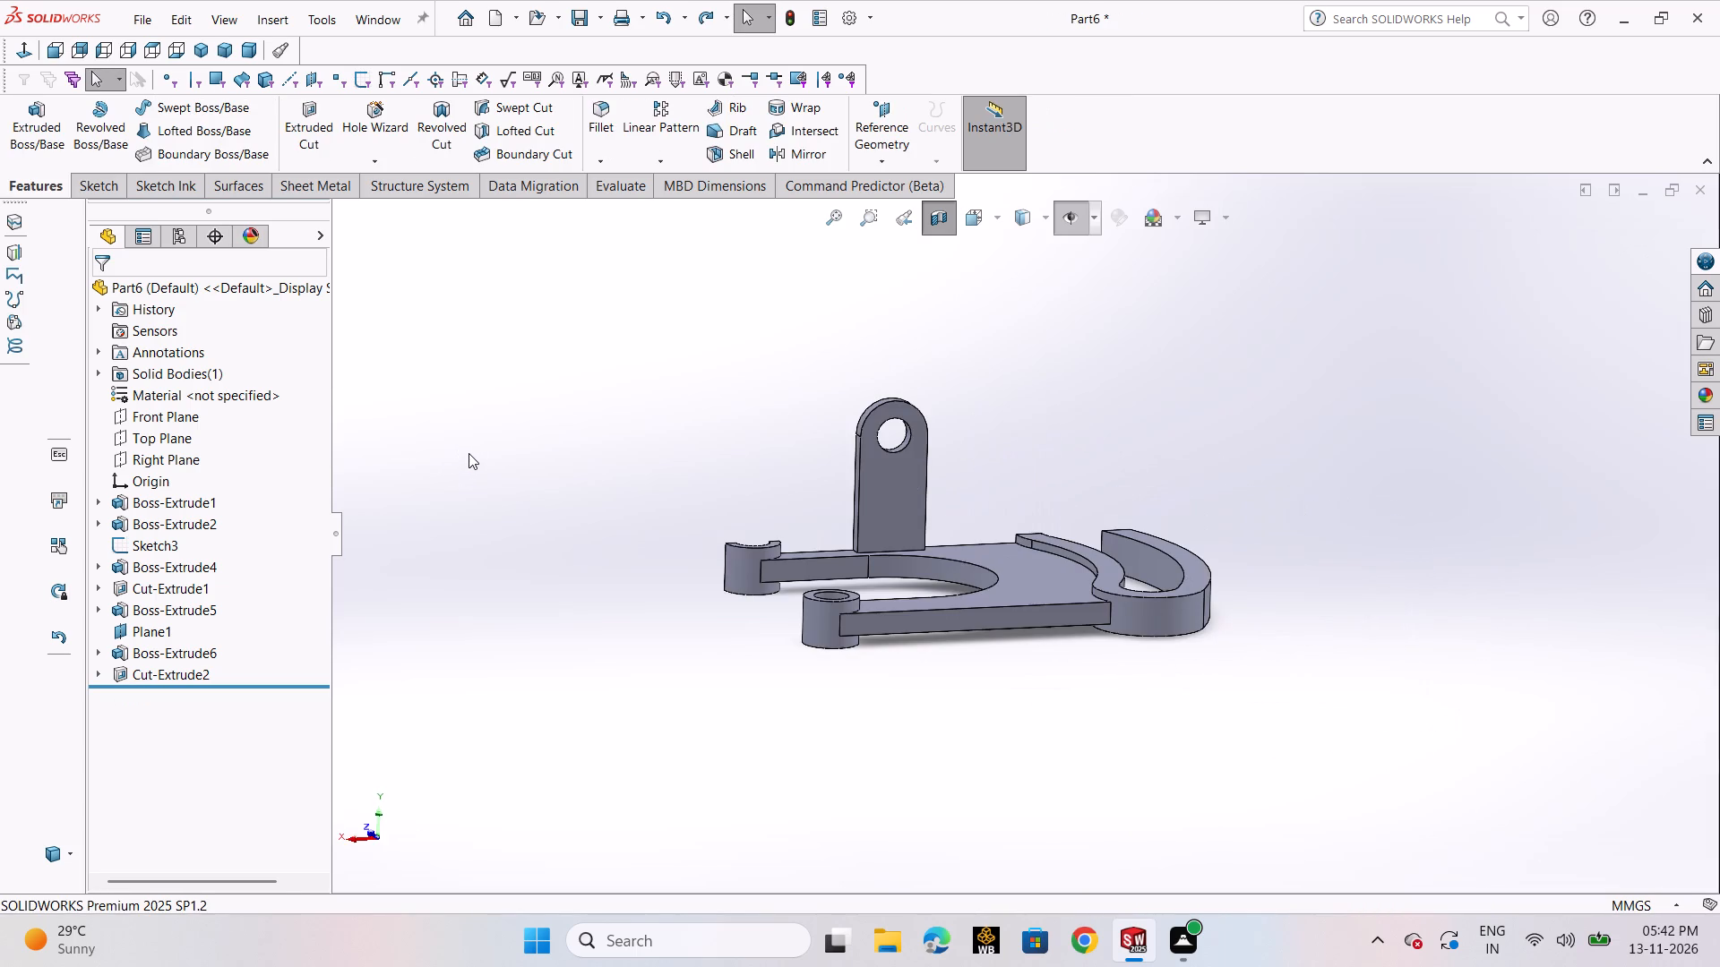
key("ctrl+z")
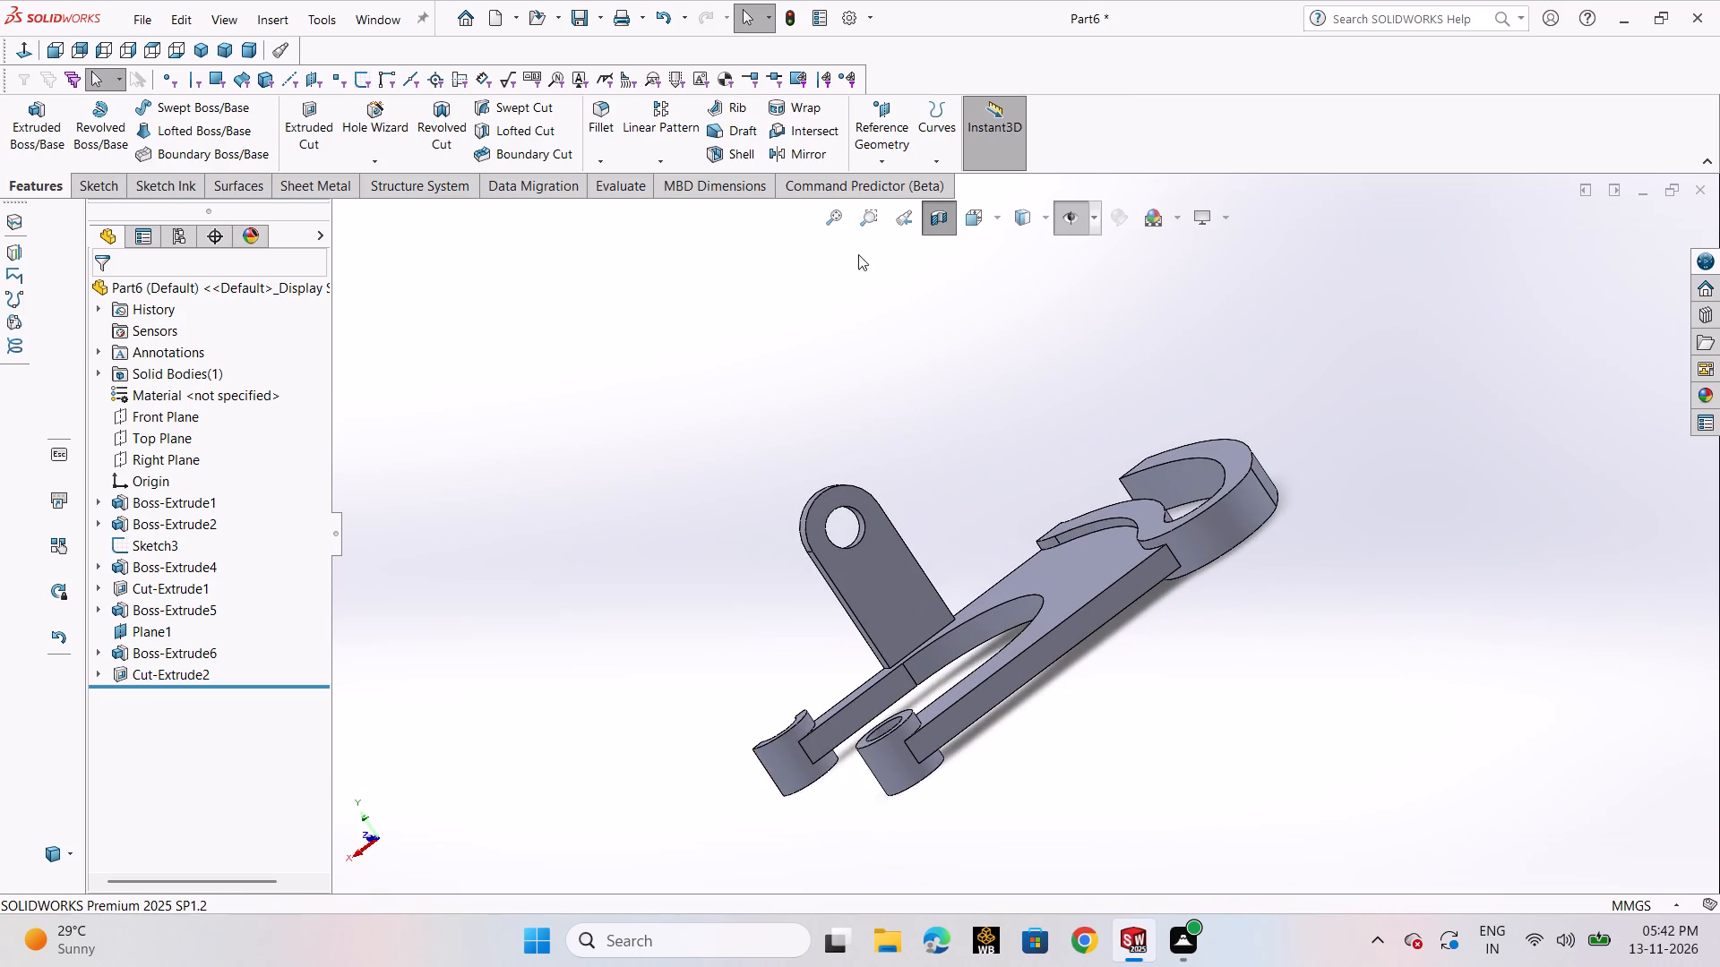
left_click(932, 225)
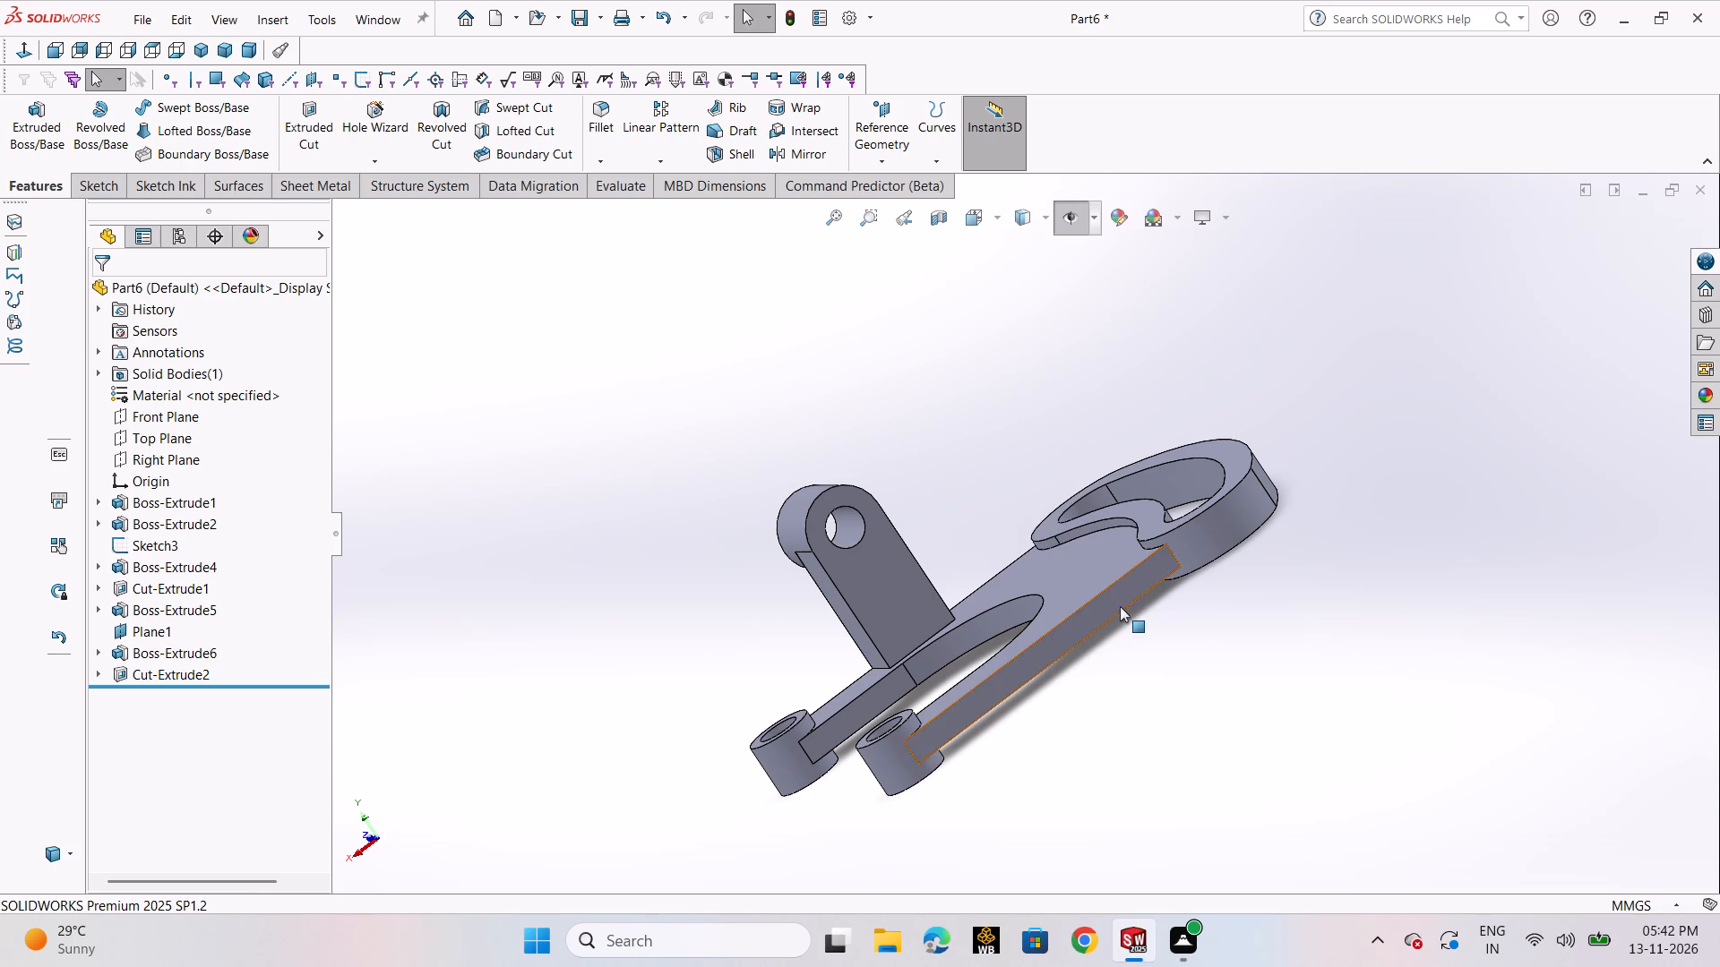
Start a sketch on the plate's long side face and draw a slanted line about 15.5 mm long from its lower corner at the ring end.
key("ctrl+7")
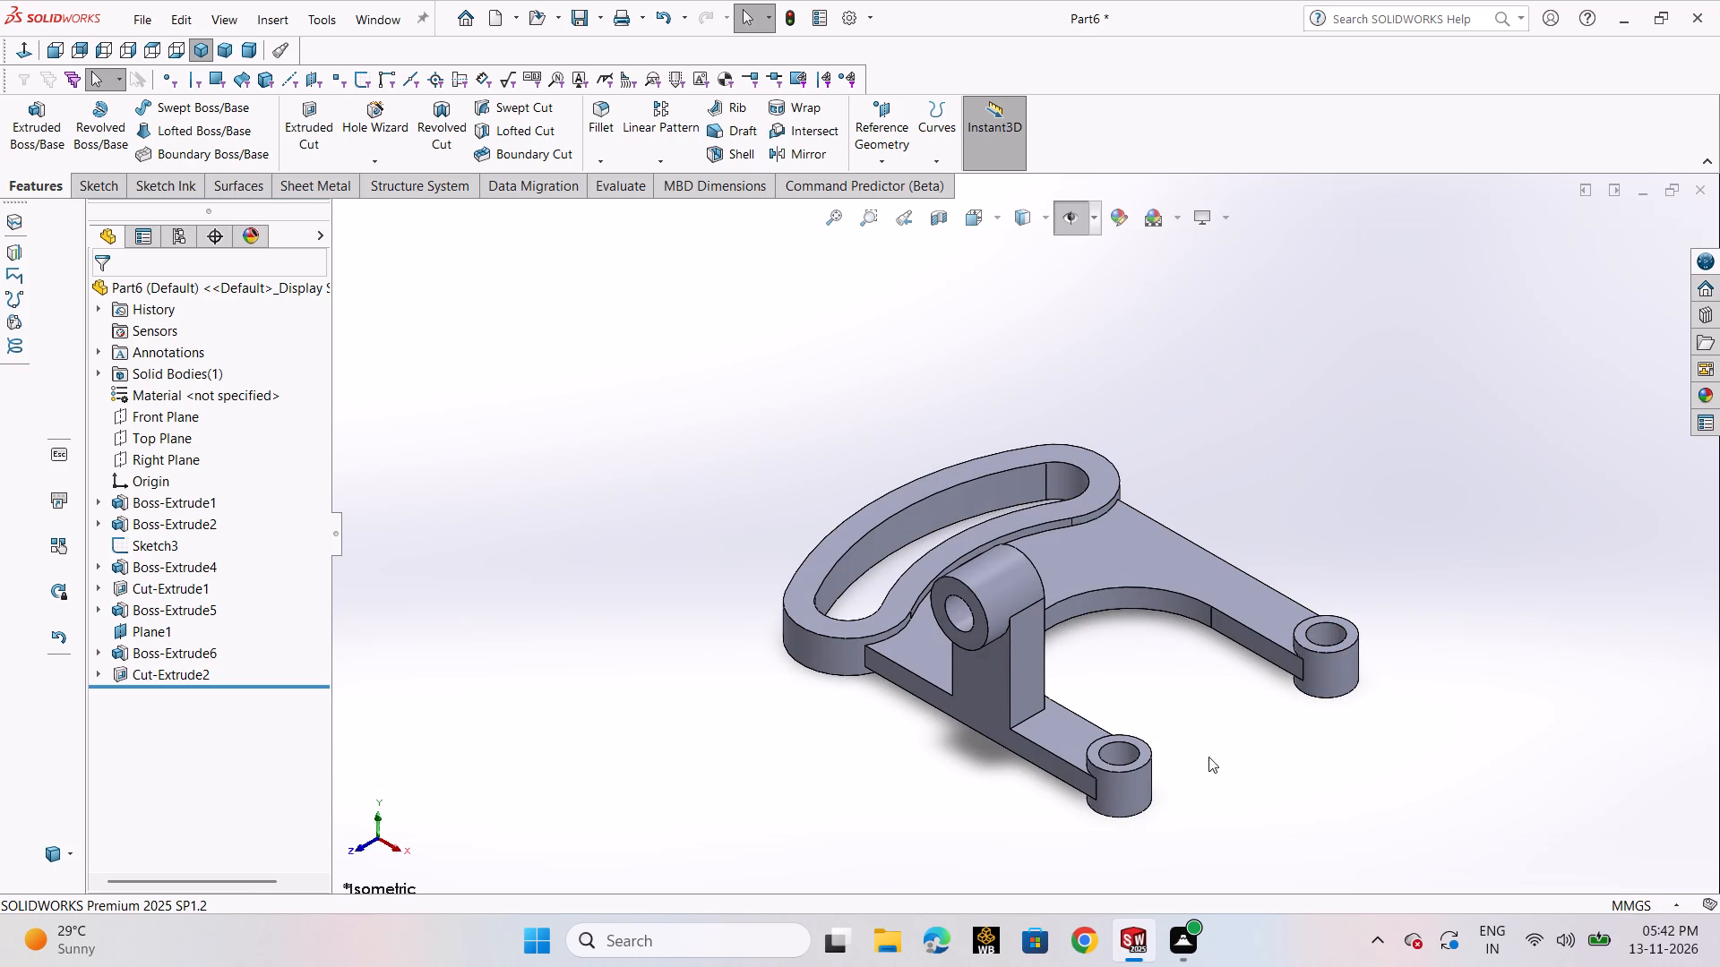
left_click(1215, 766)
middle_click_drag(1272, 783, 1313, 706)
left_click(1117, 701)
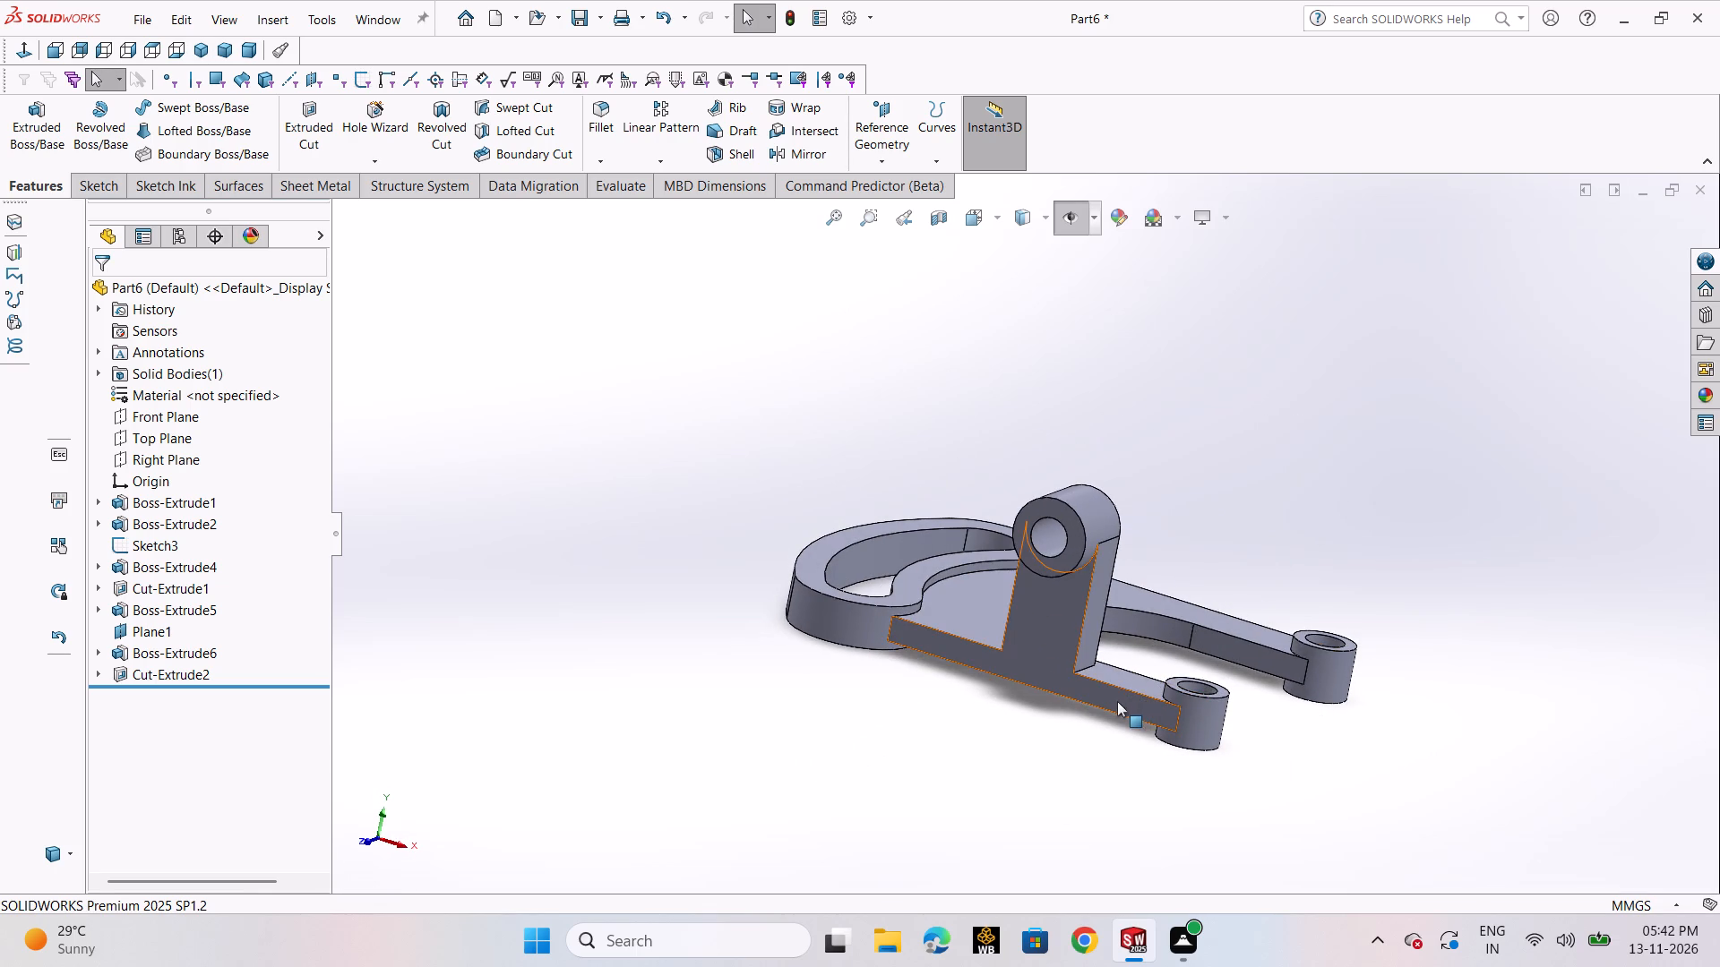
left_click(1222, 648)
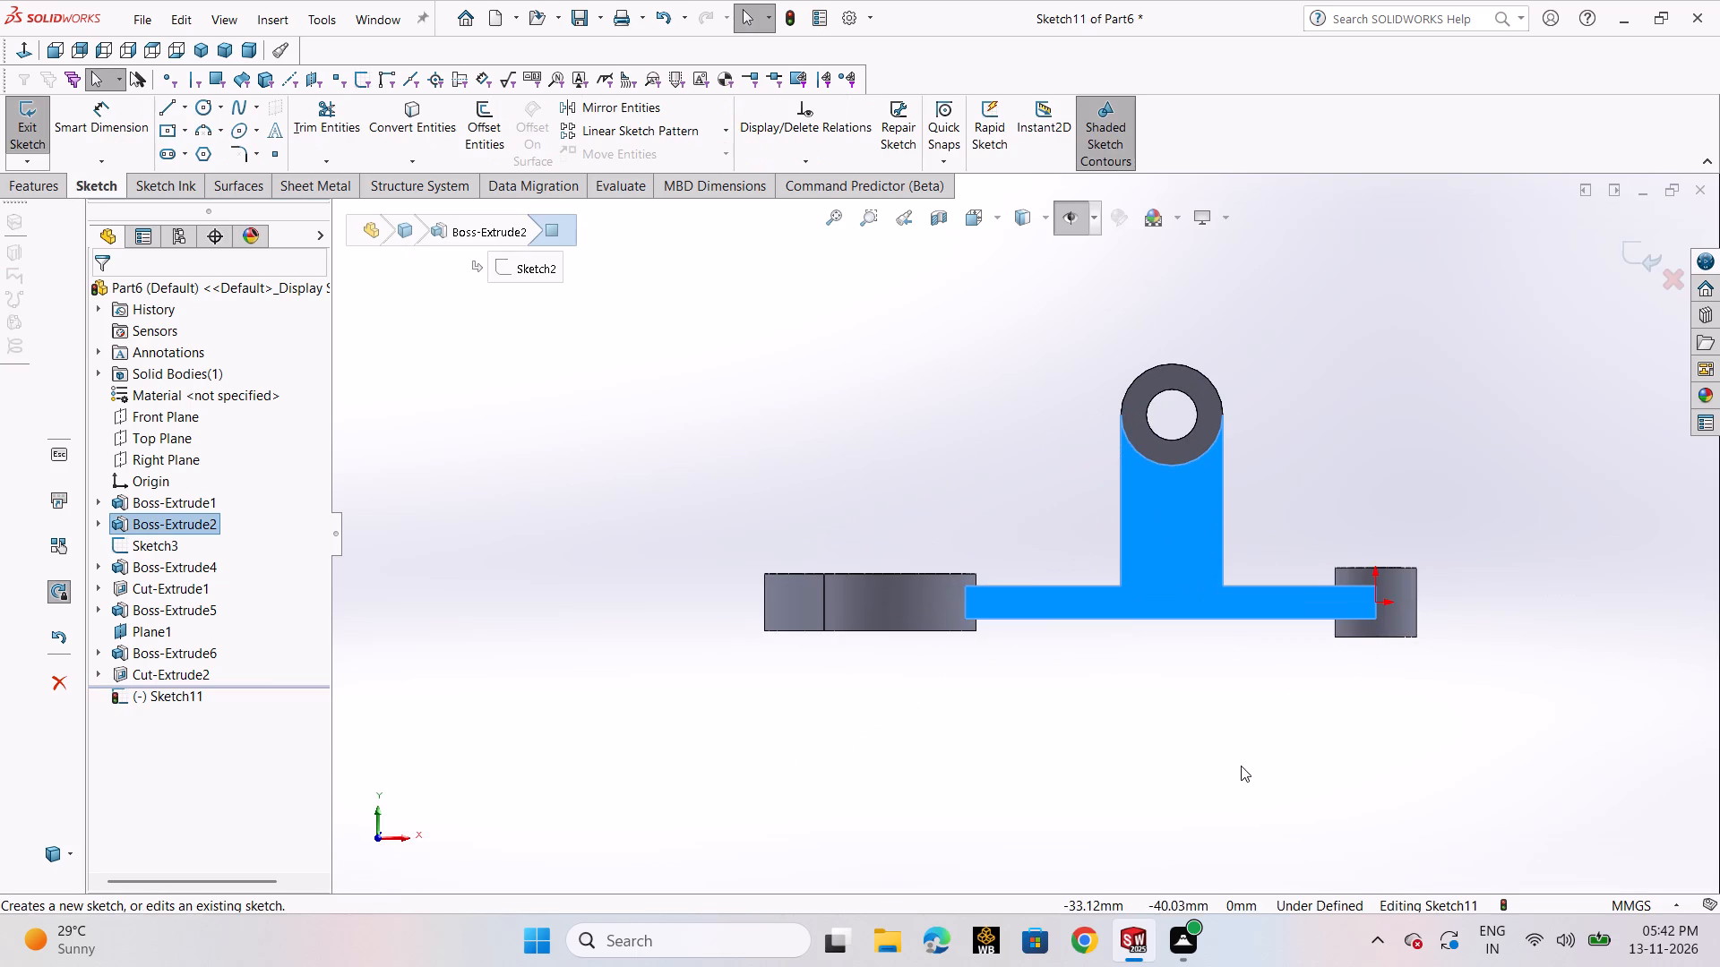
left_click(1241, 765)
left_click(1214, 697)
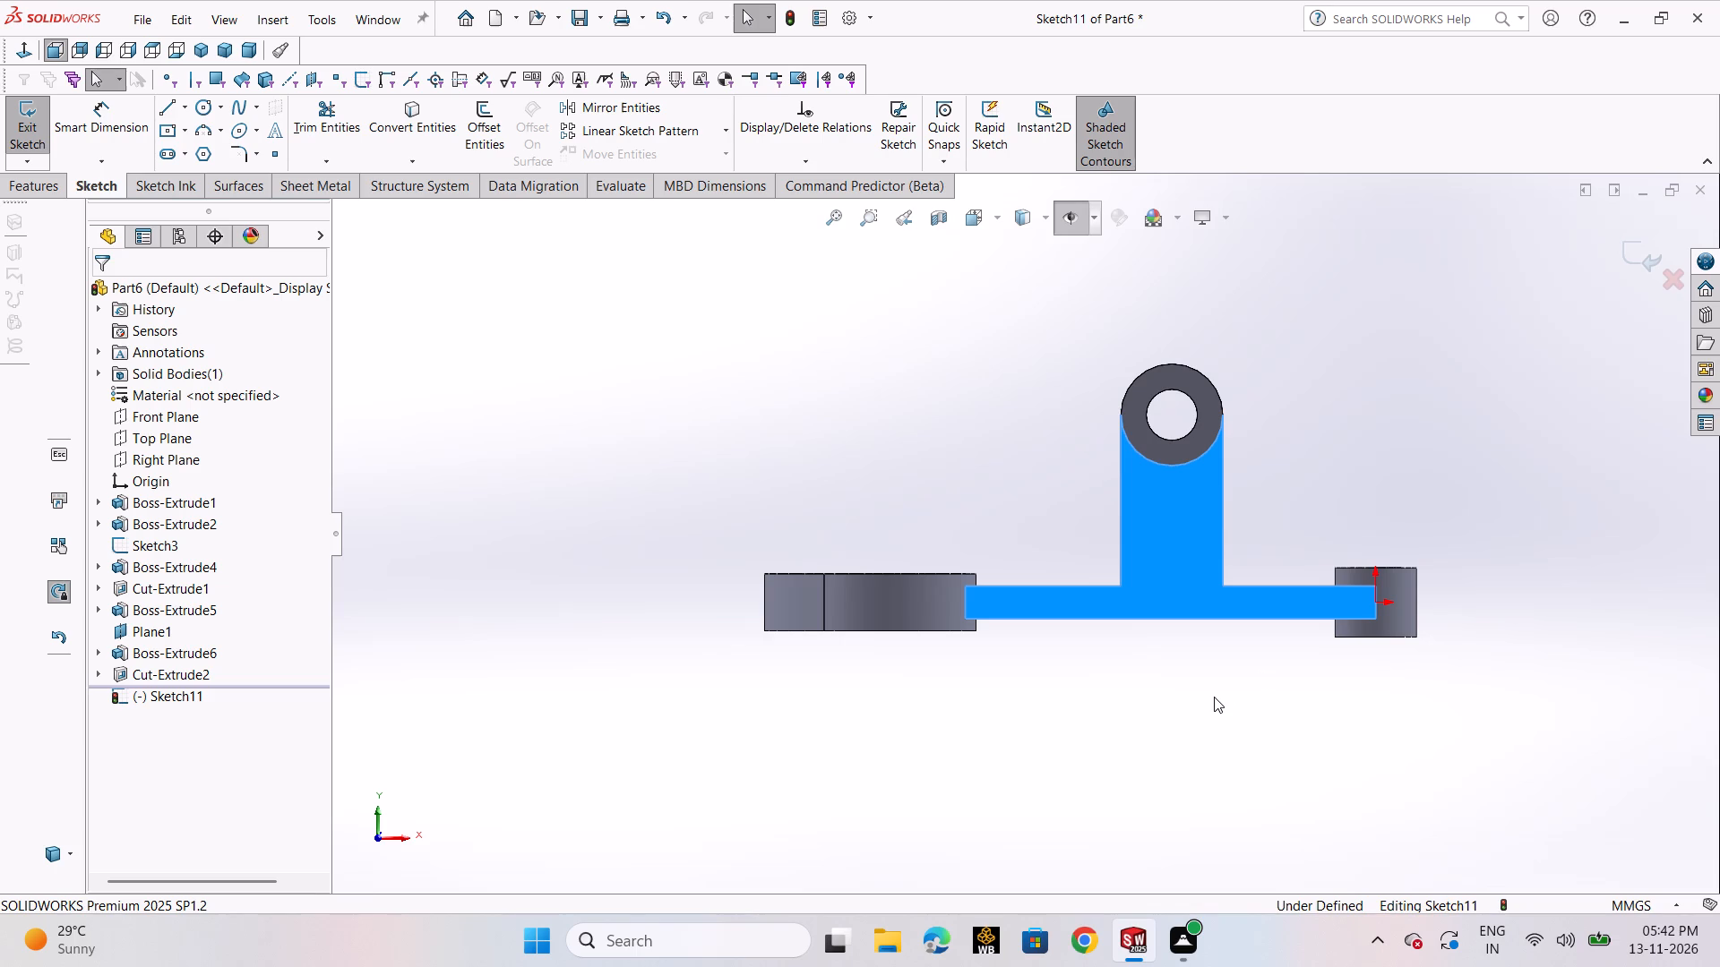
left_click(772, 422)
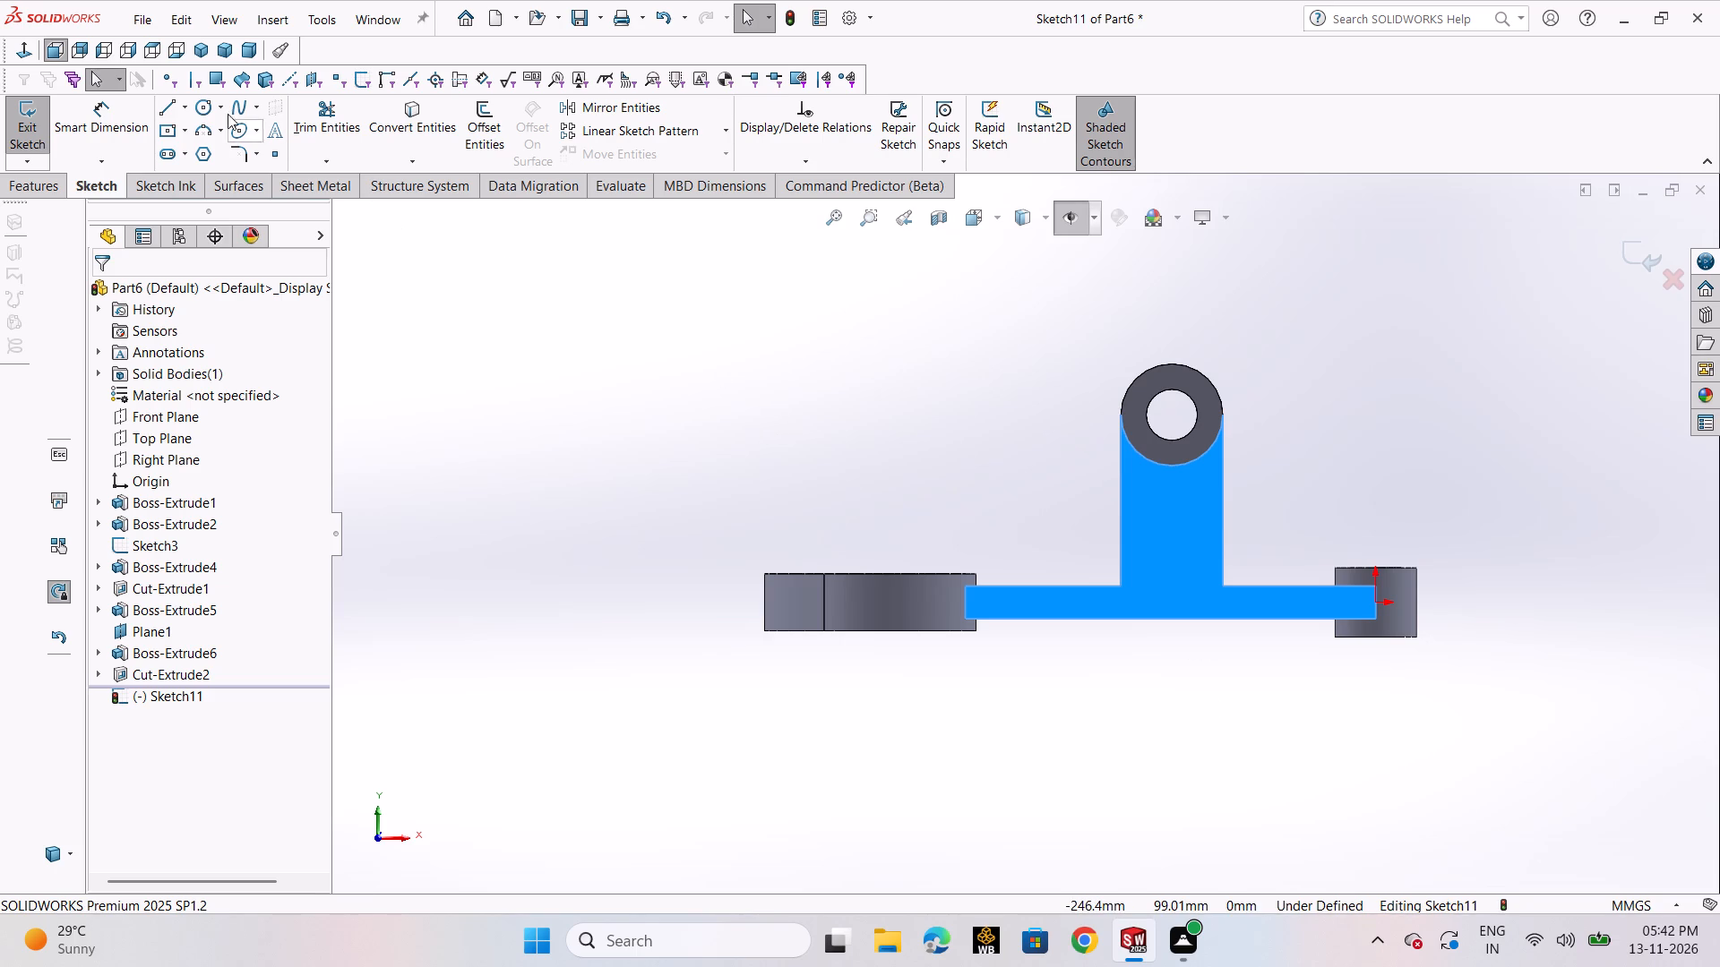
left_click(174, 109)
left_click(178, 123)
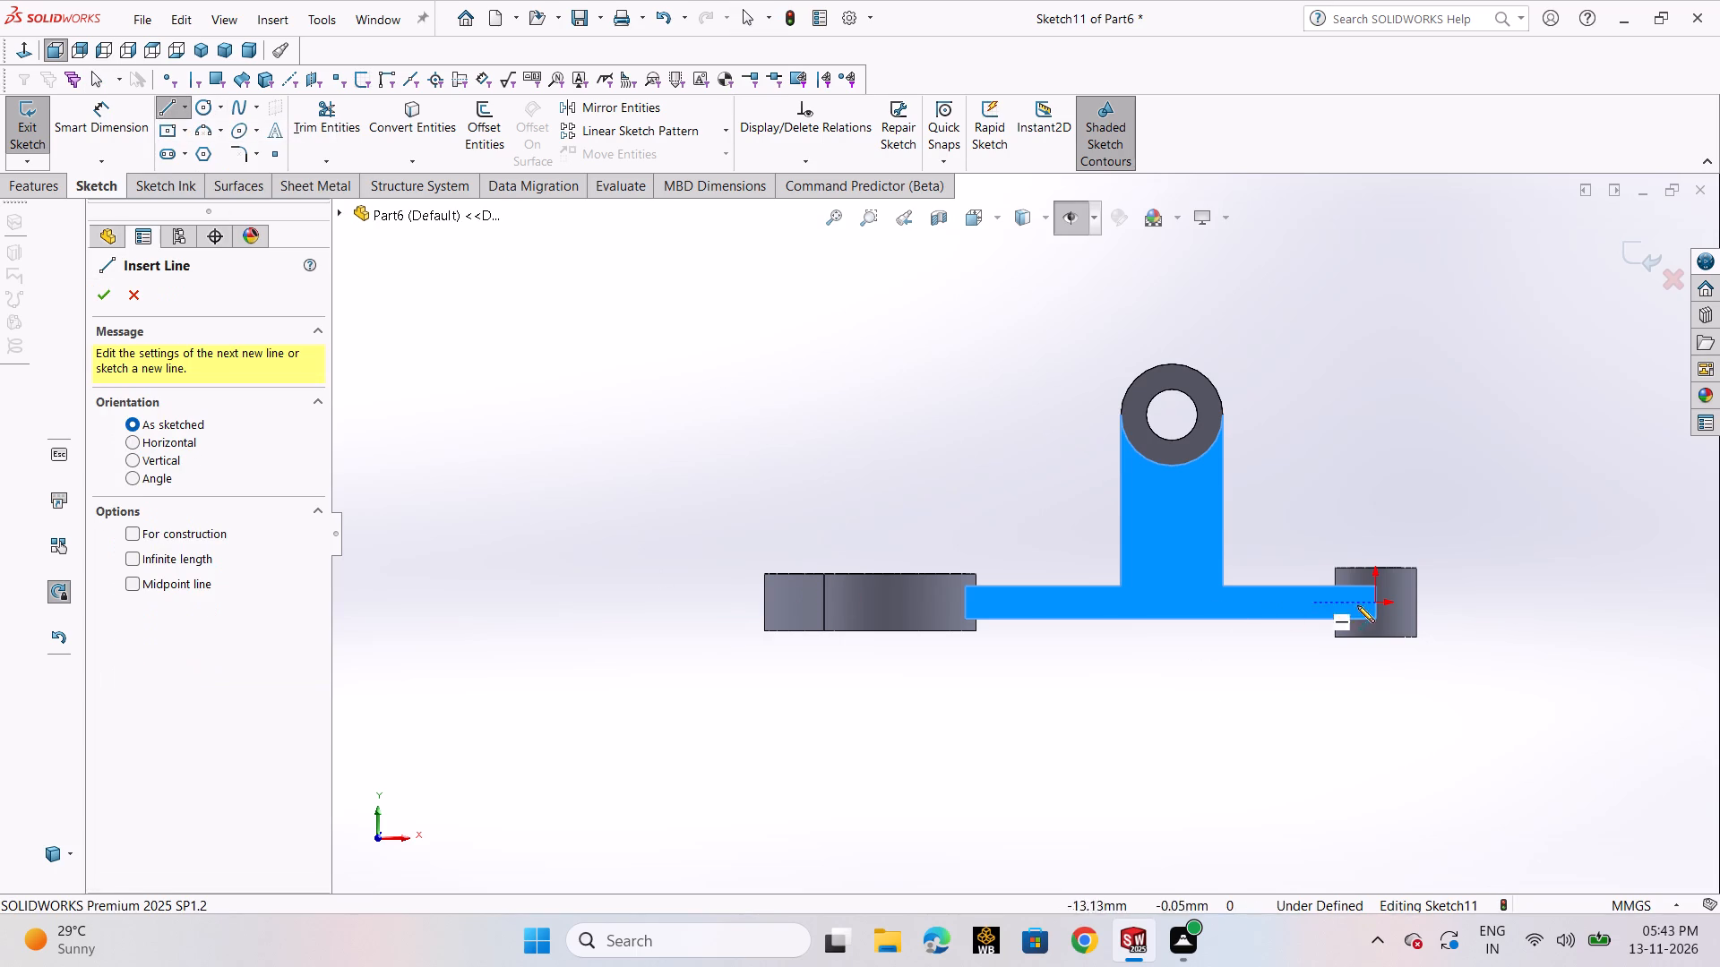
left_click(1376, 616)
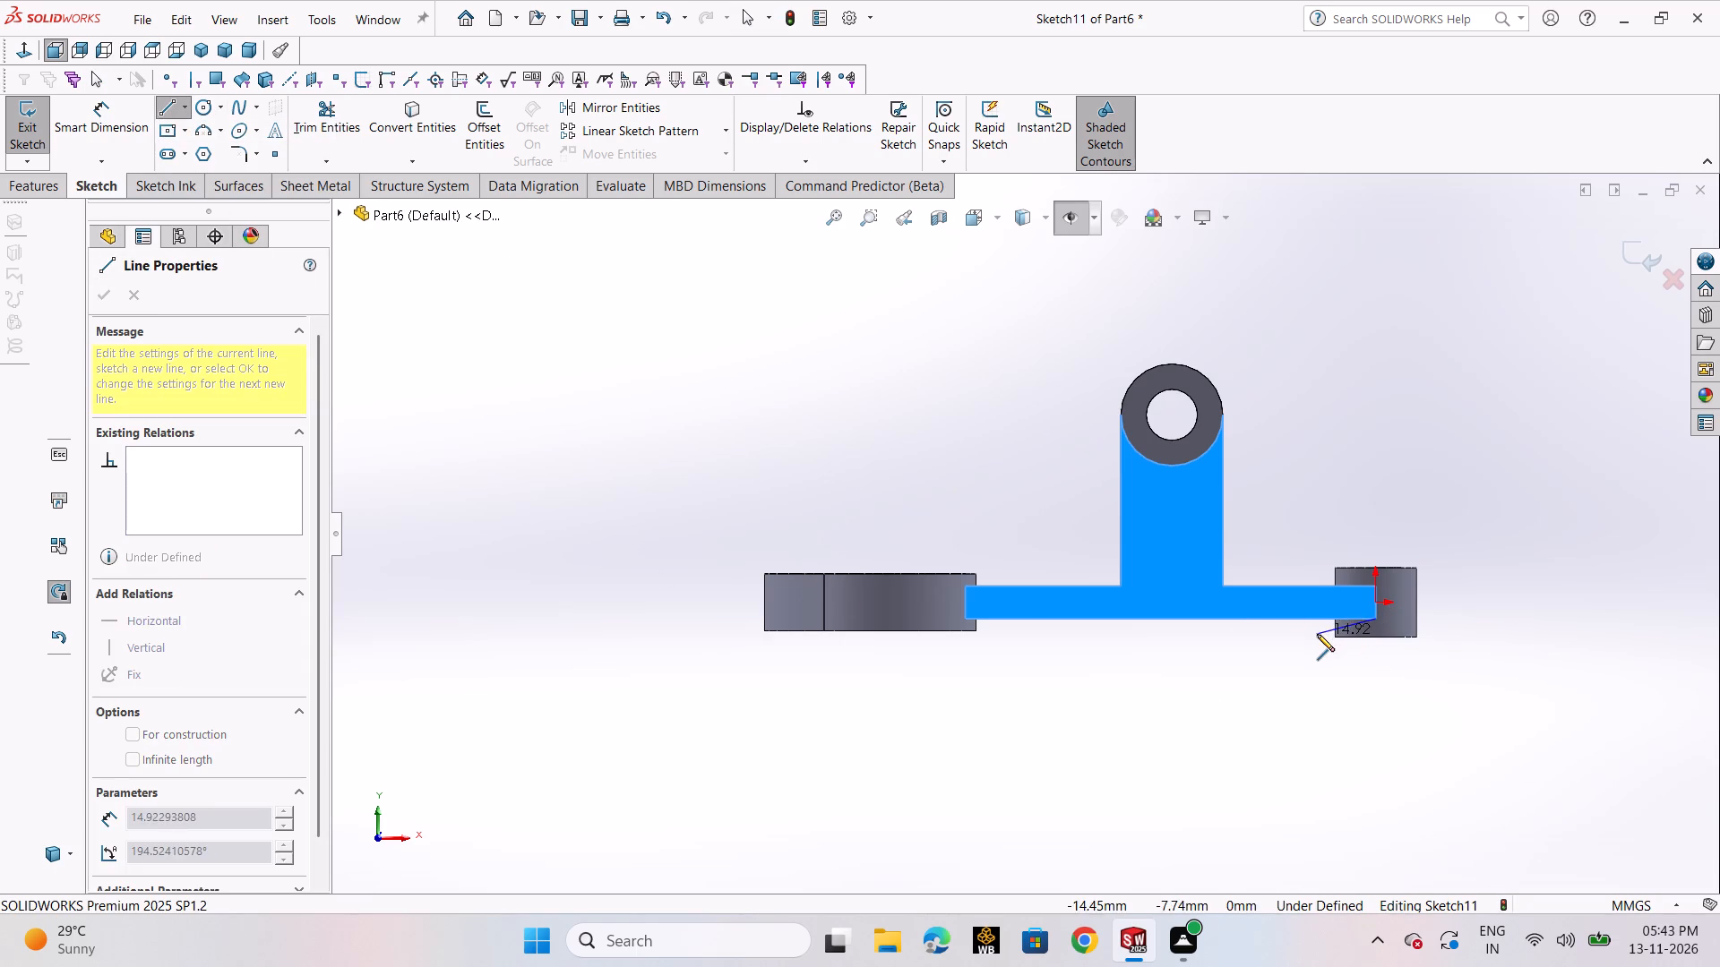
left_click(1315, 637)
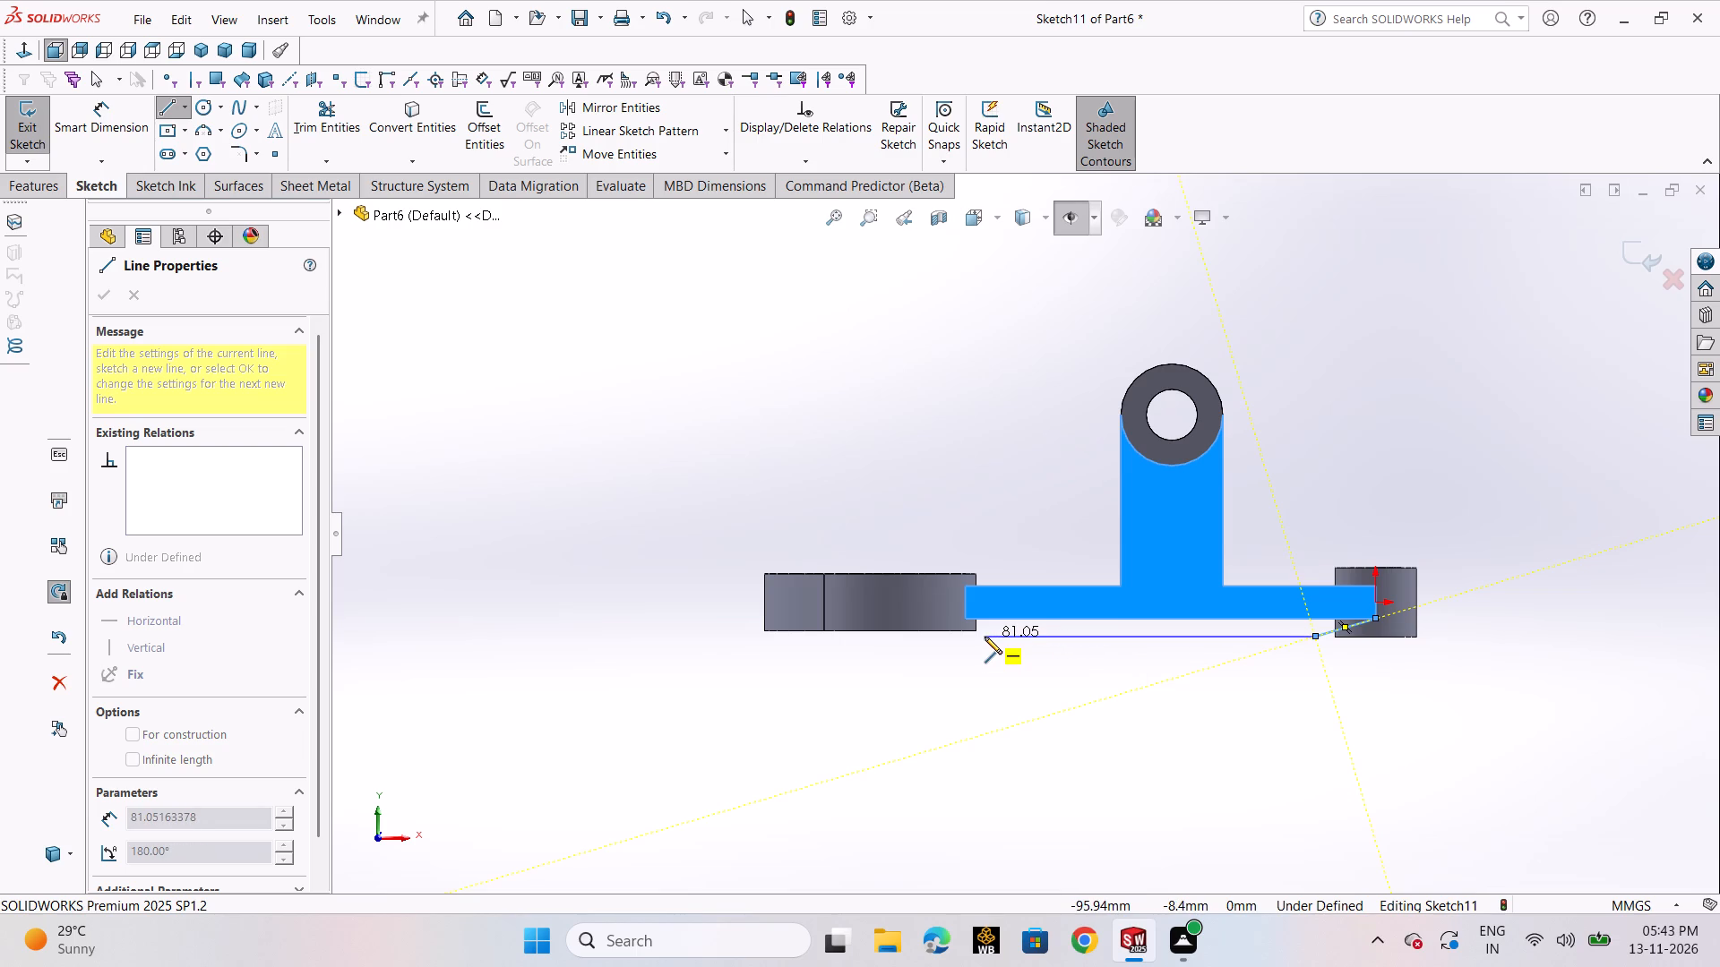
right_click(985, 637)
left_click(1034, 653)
Make the arc-slot rim extrusion transparent.
scroll(1030, 515, "down", 2)
scroll(1030, 515, "up", 1)
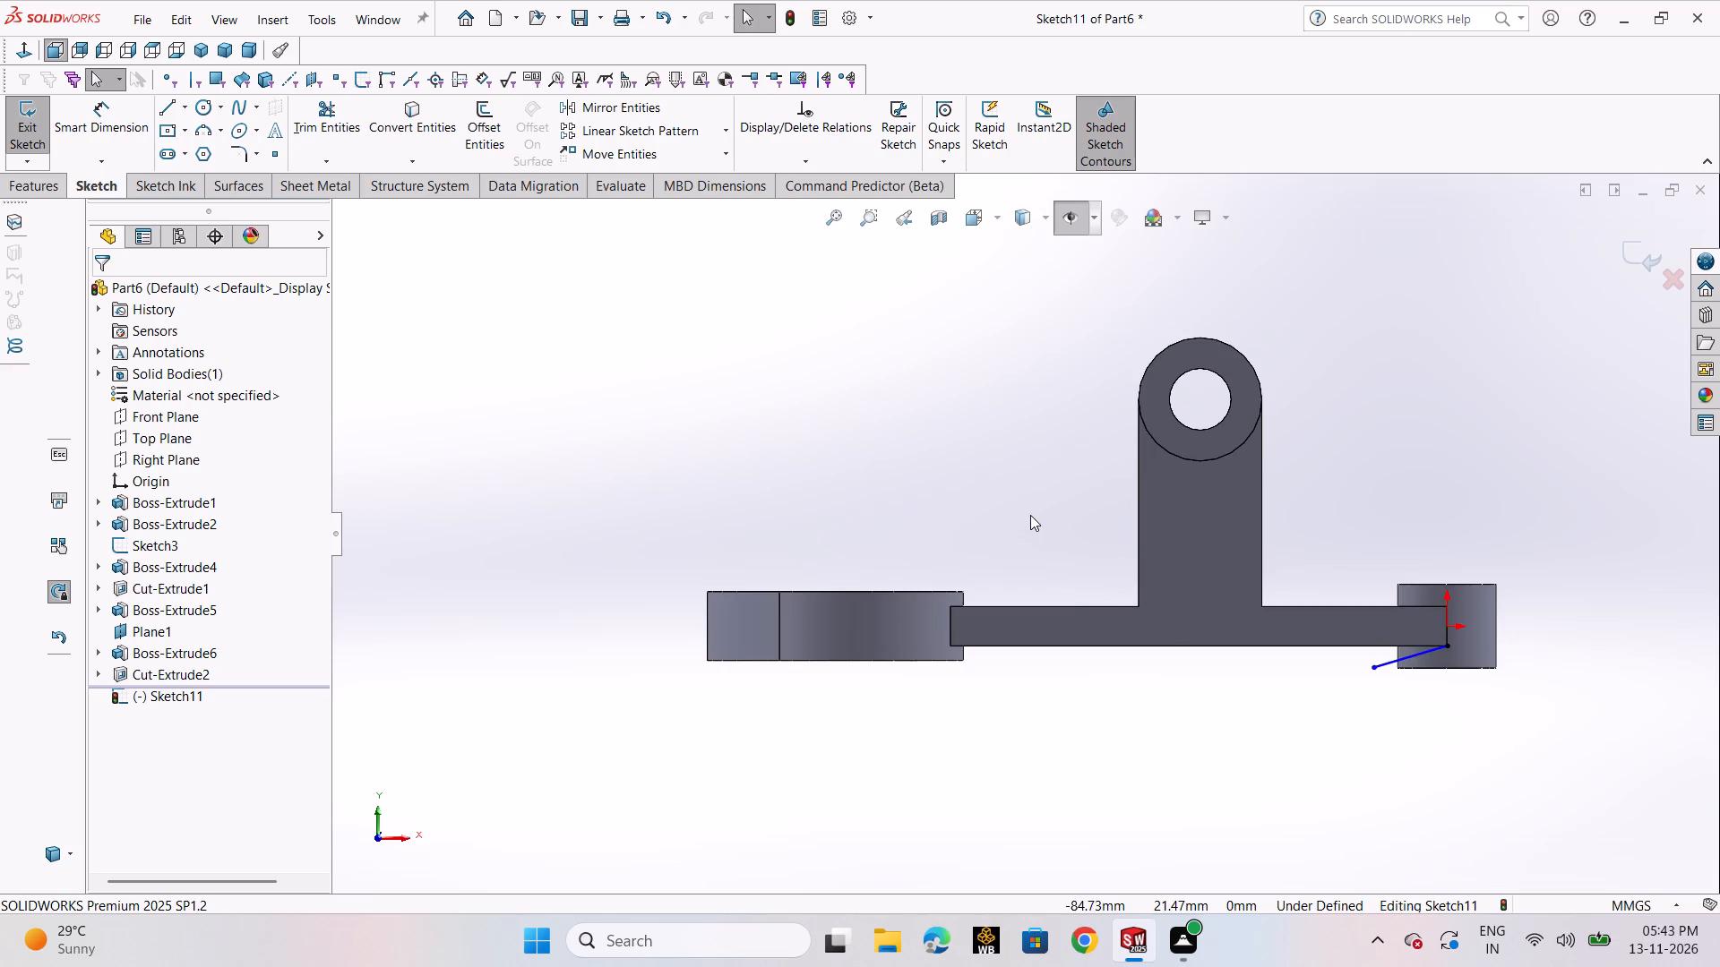
middle_click_drag(1030, 515, 1036, 609)
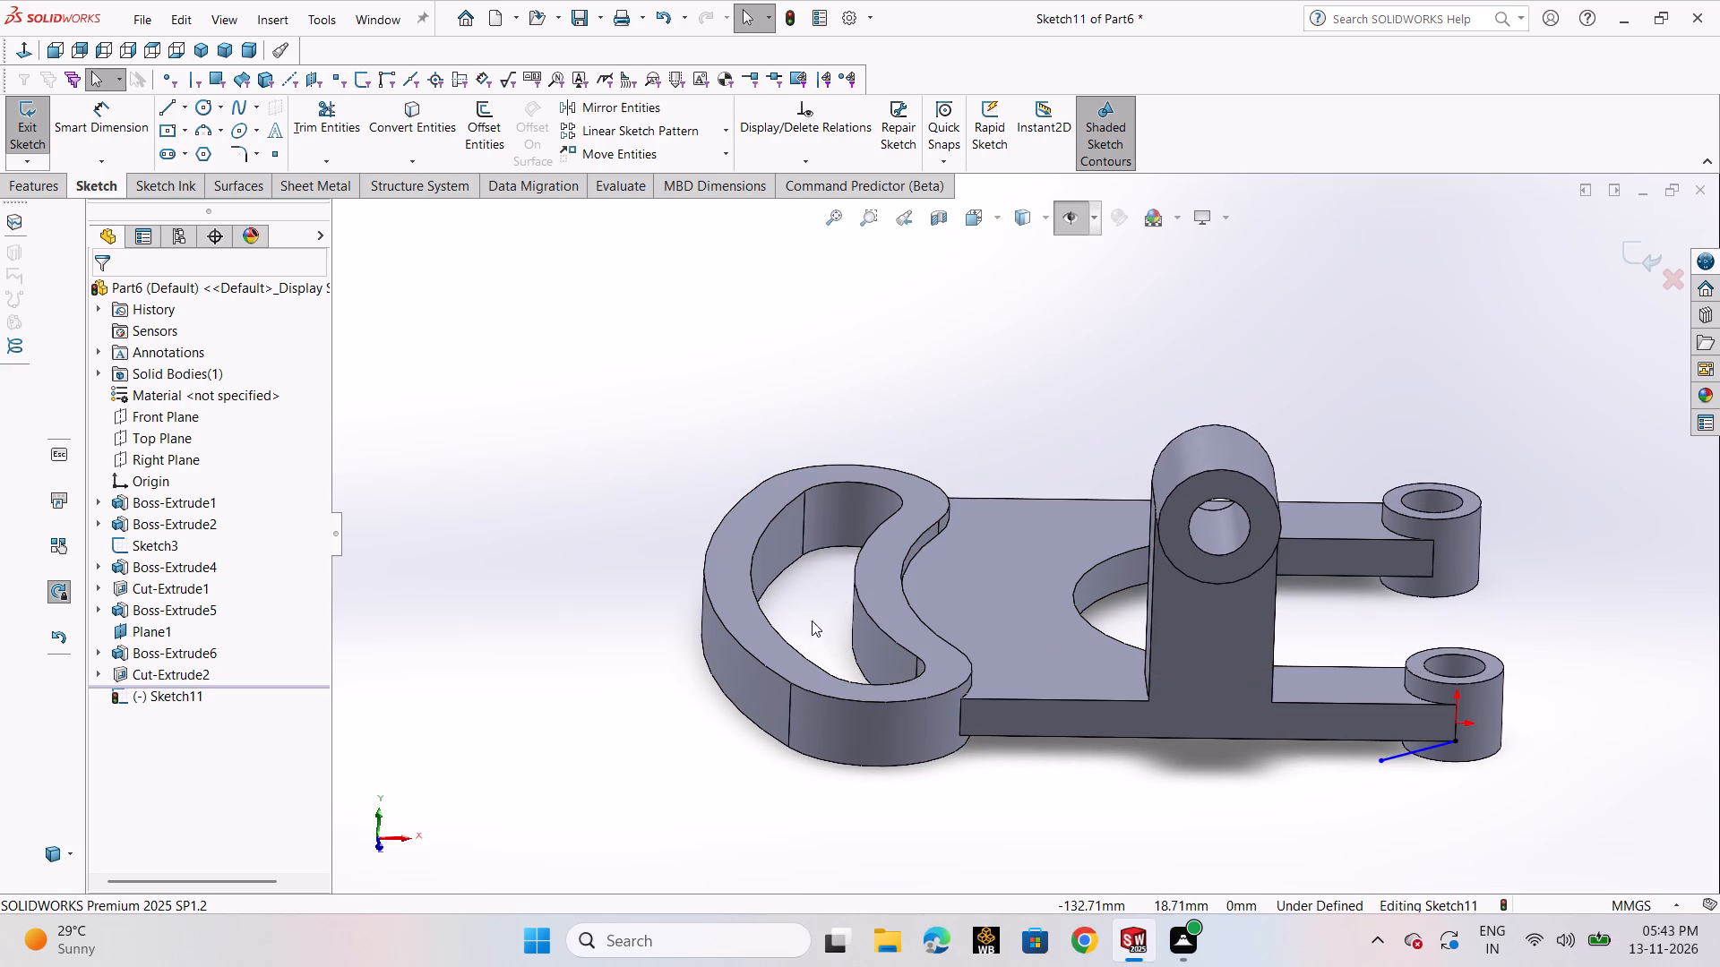
left_click(865, 479)
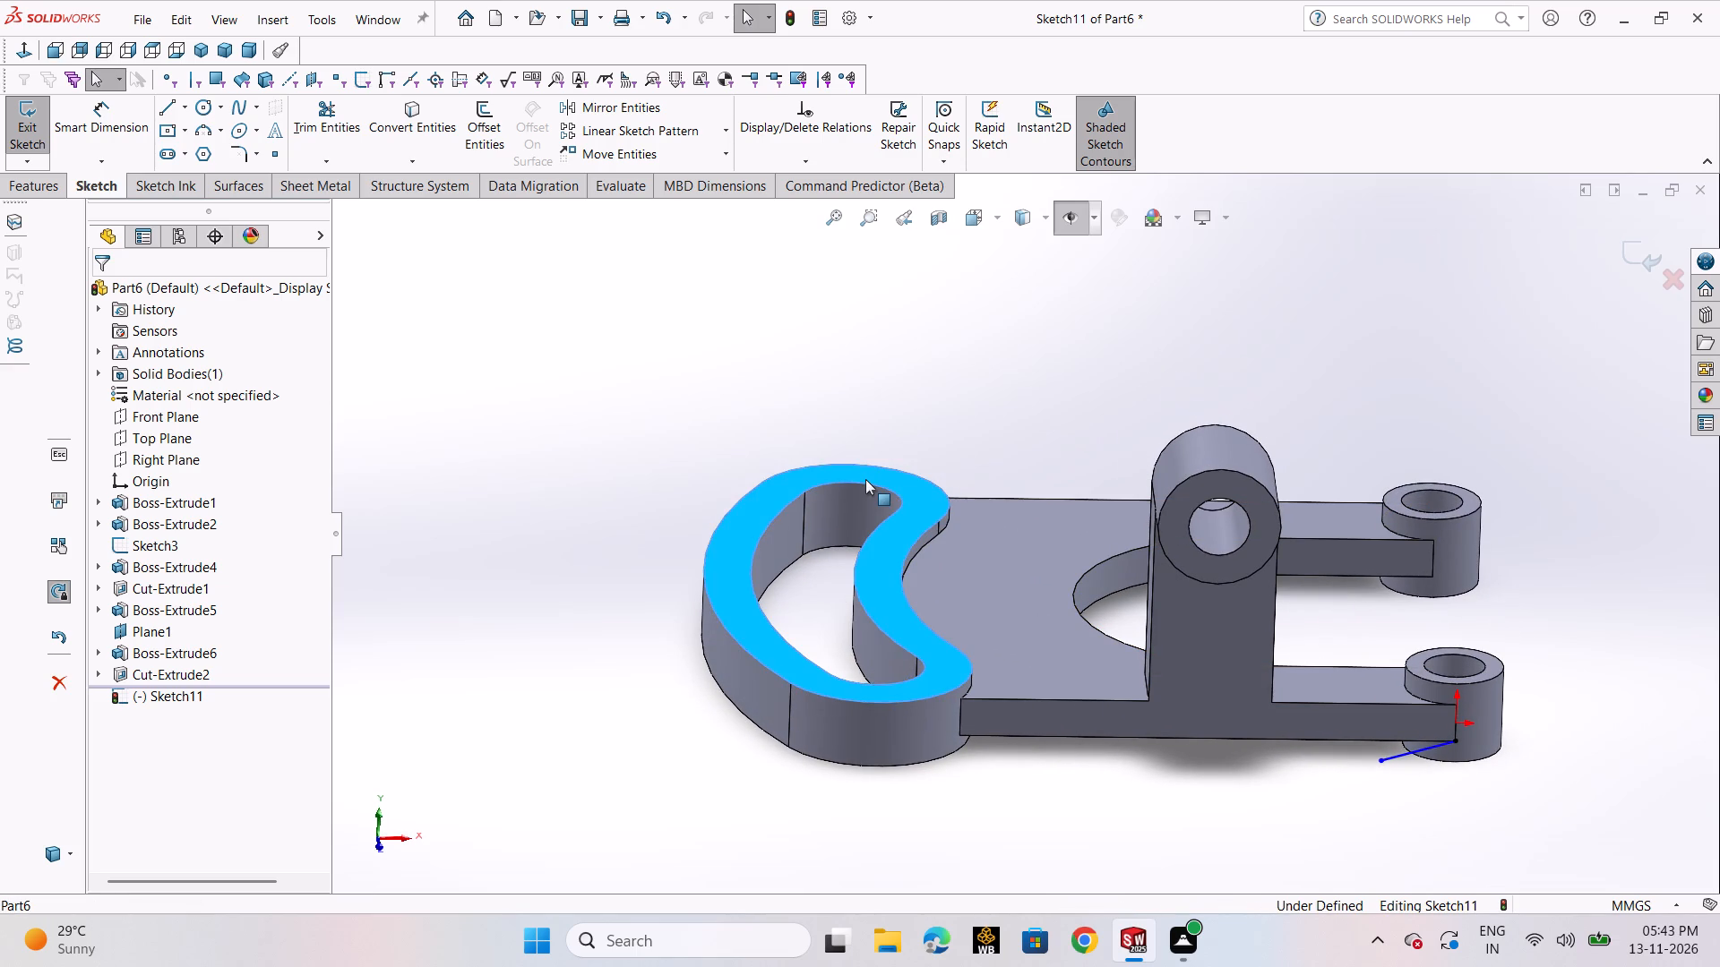
left_click(148, 565)
right_click(148, 565)
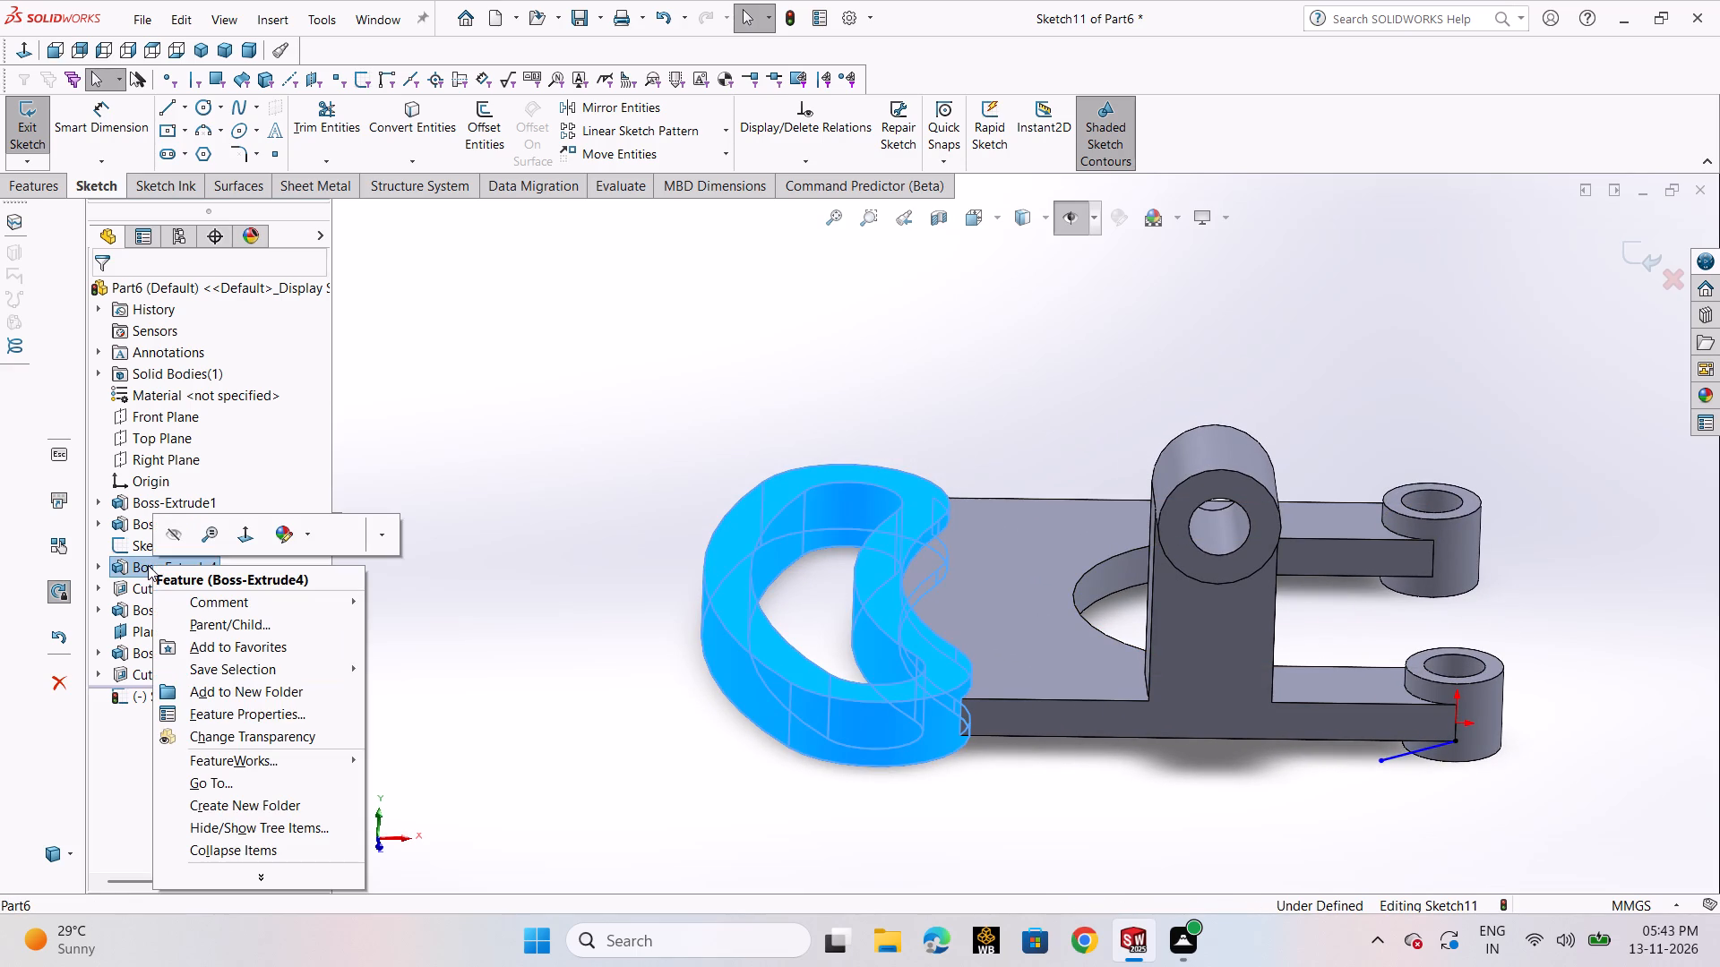
left_click(210, 732)
left_click(1010, 809)
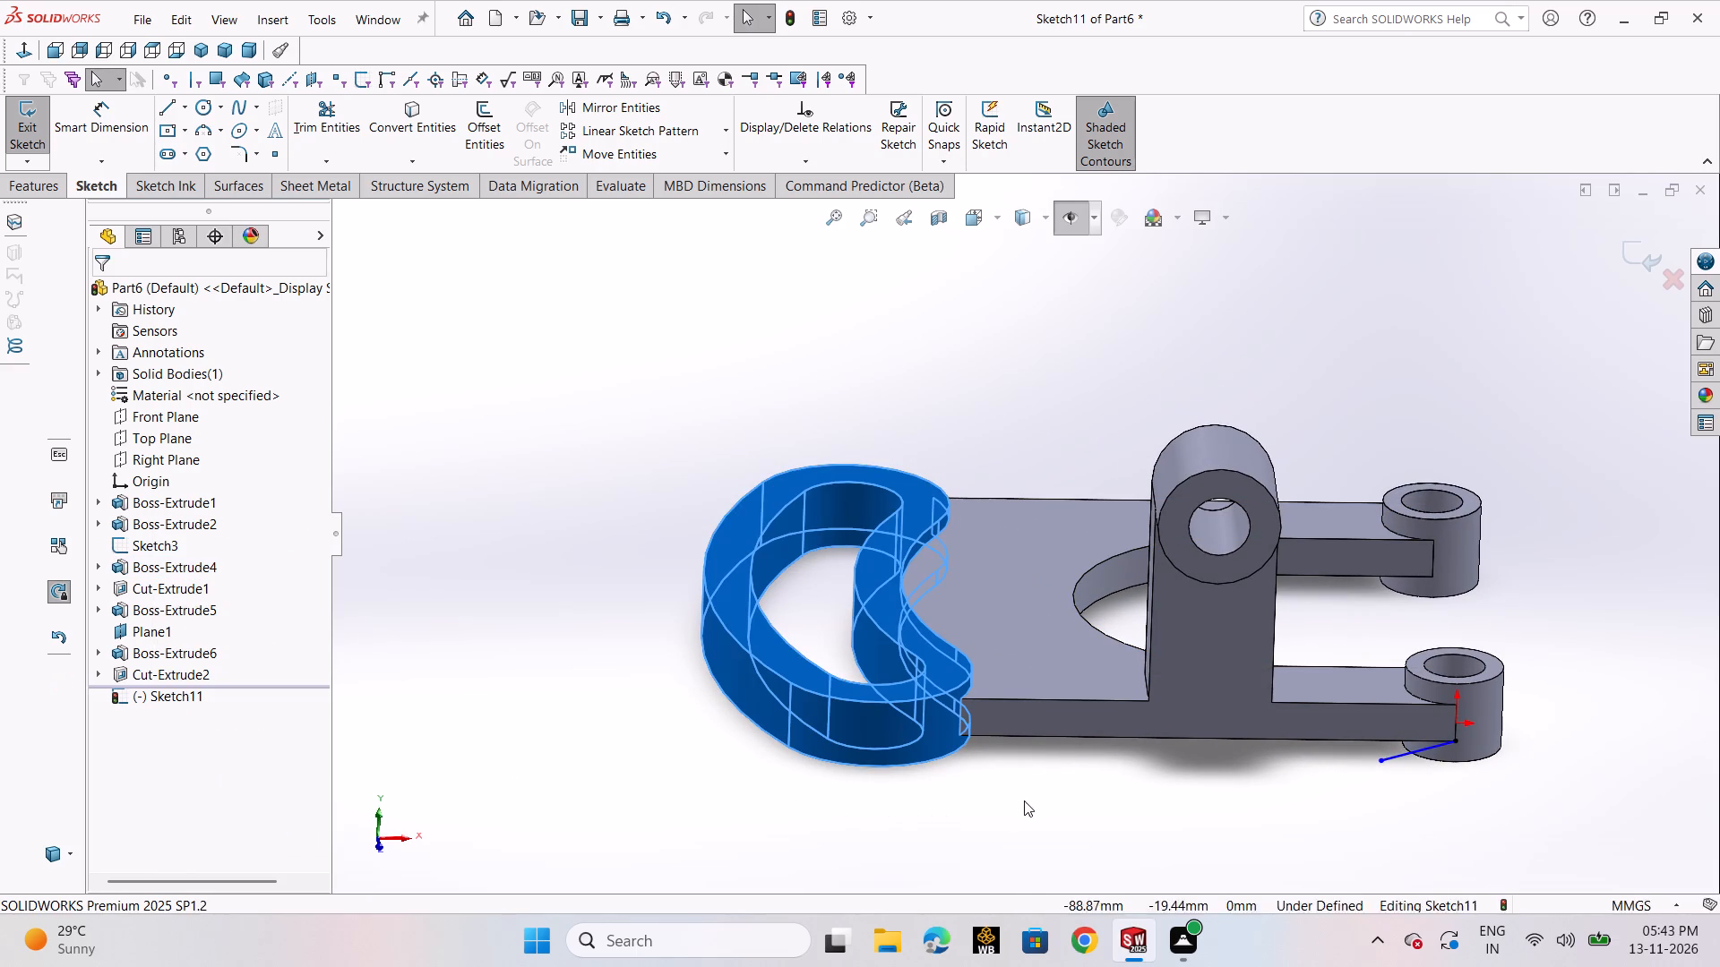
left_click(1058, 337)
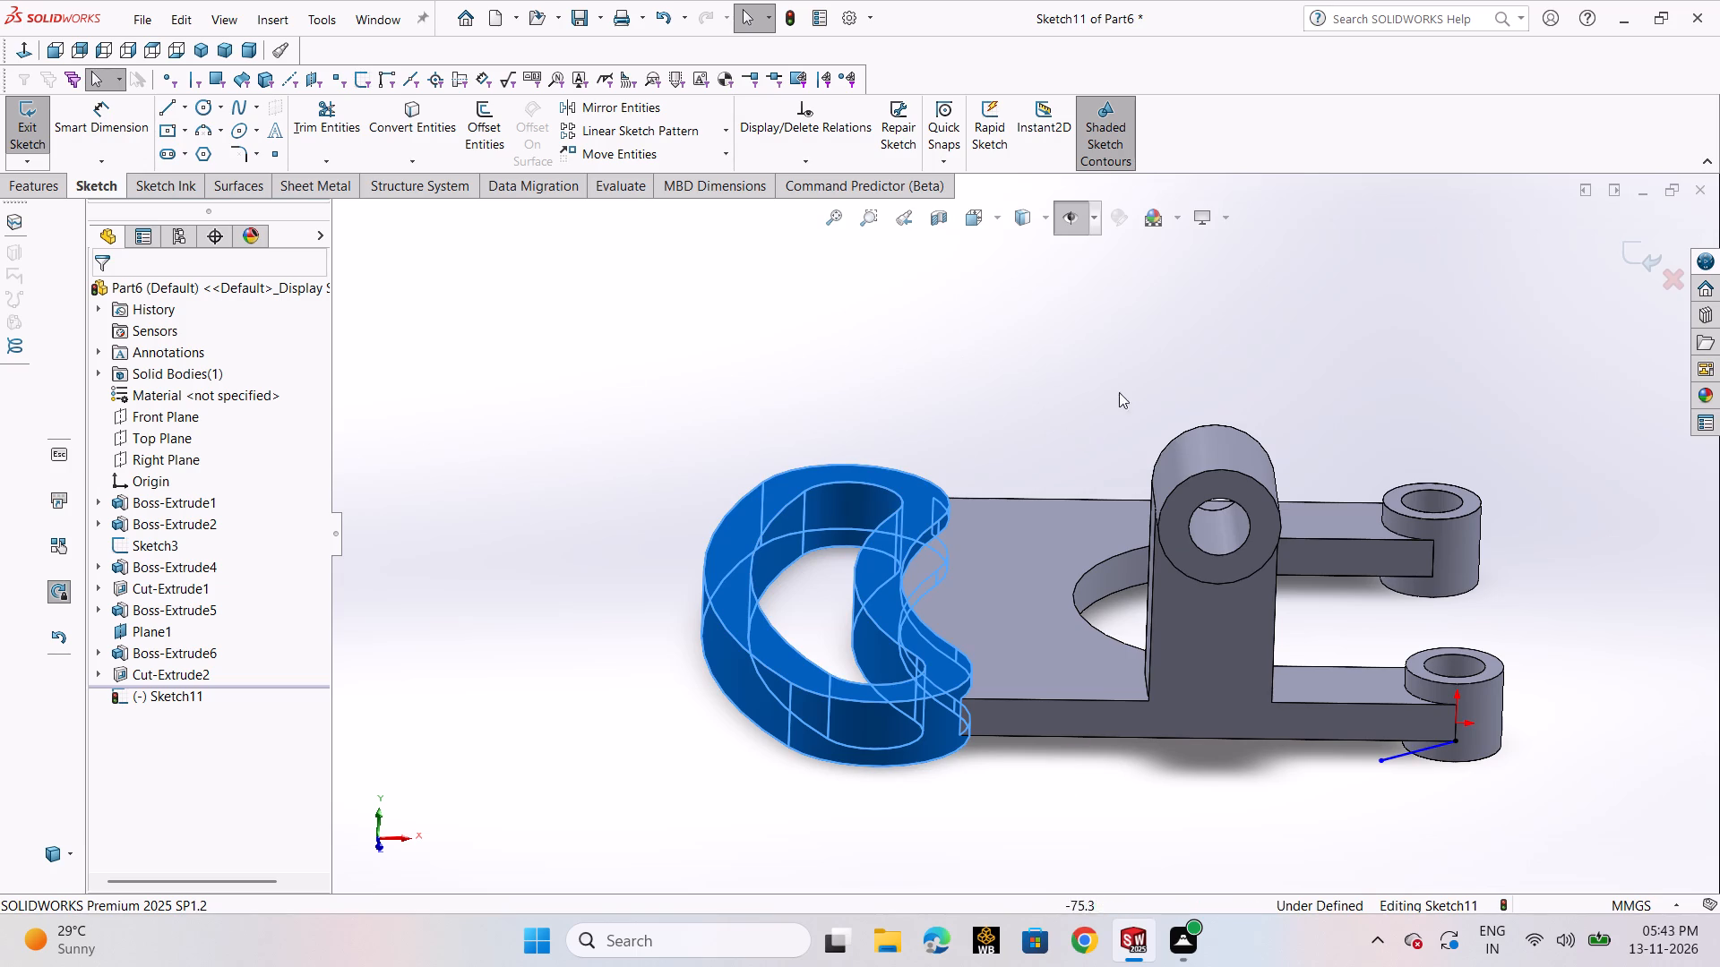
middle_click_drag(1129, 383, 1132, 312)
left_click(848, 746)
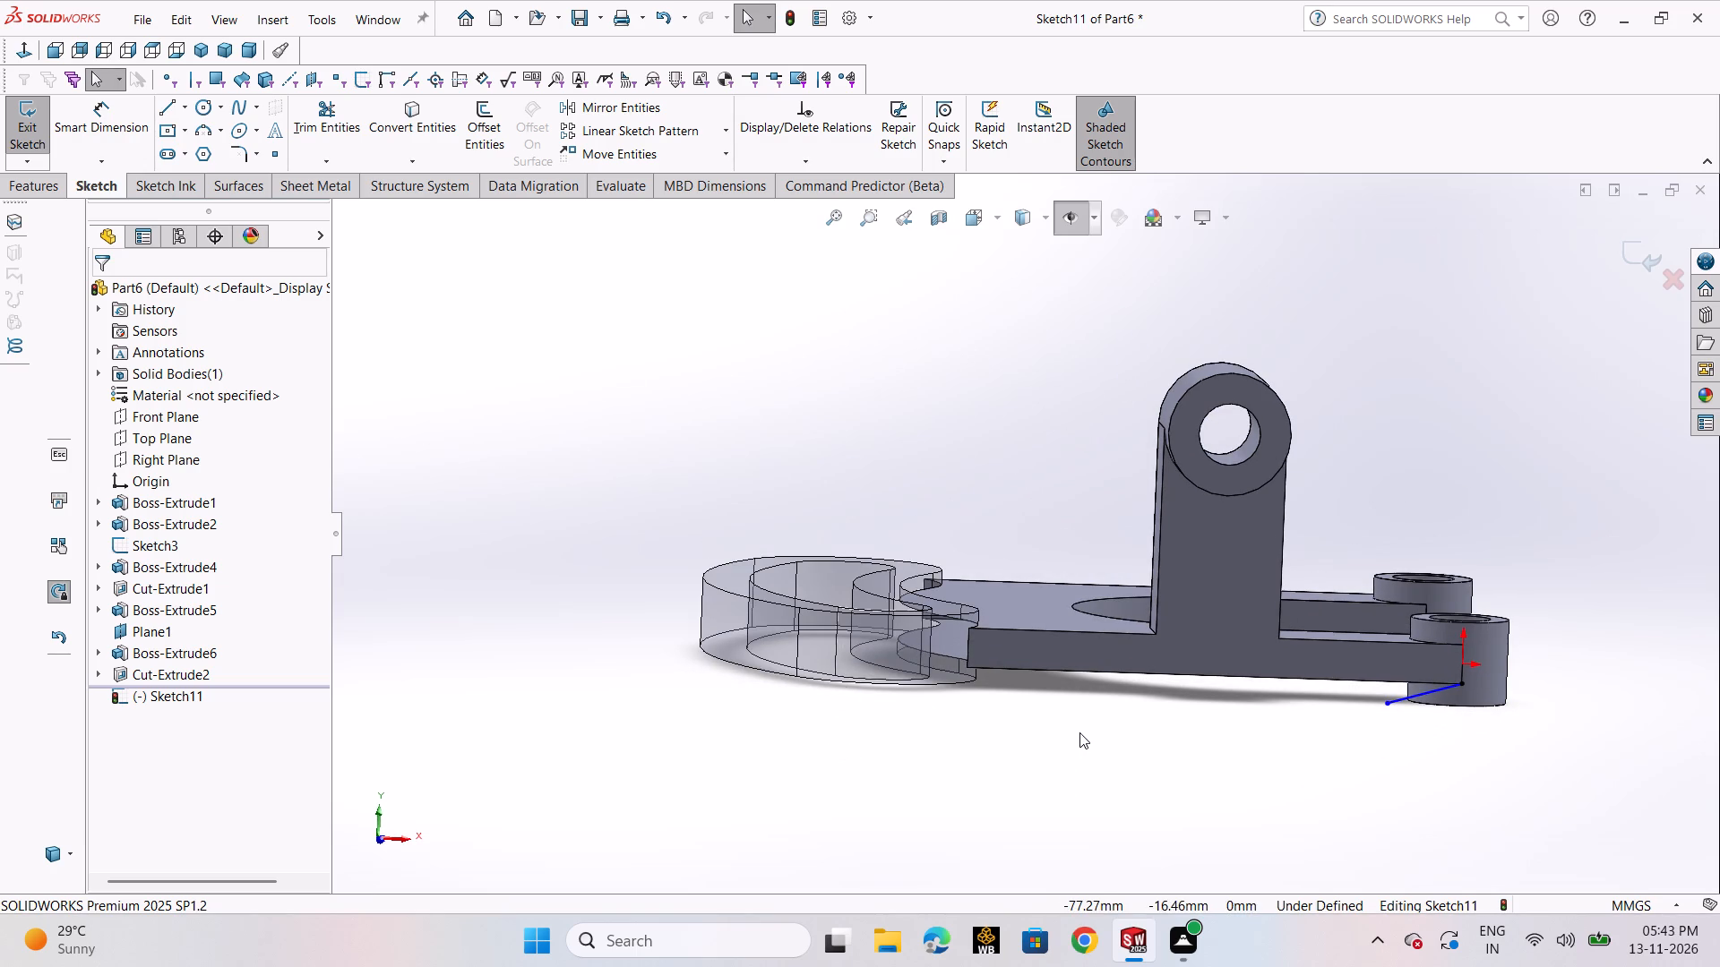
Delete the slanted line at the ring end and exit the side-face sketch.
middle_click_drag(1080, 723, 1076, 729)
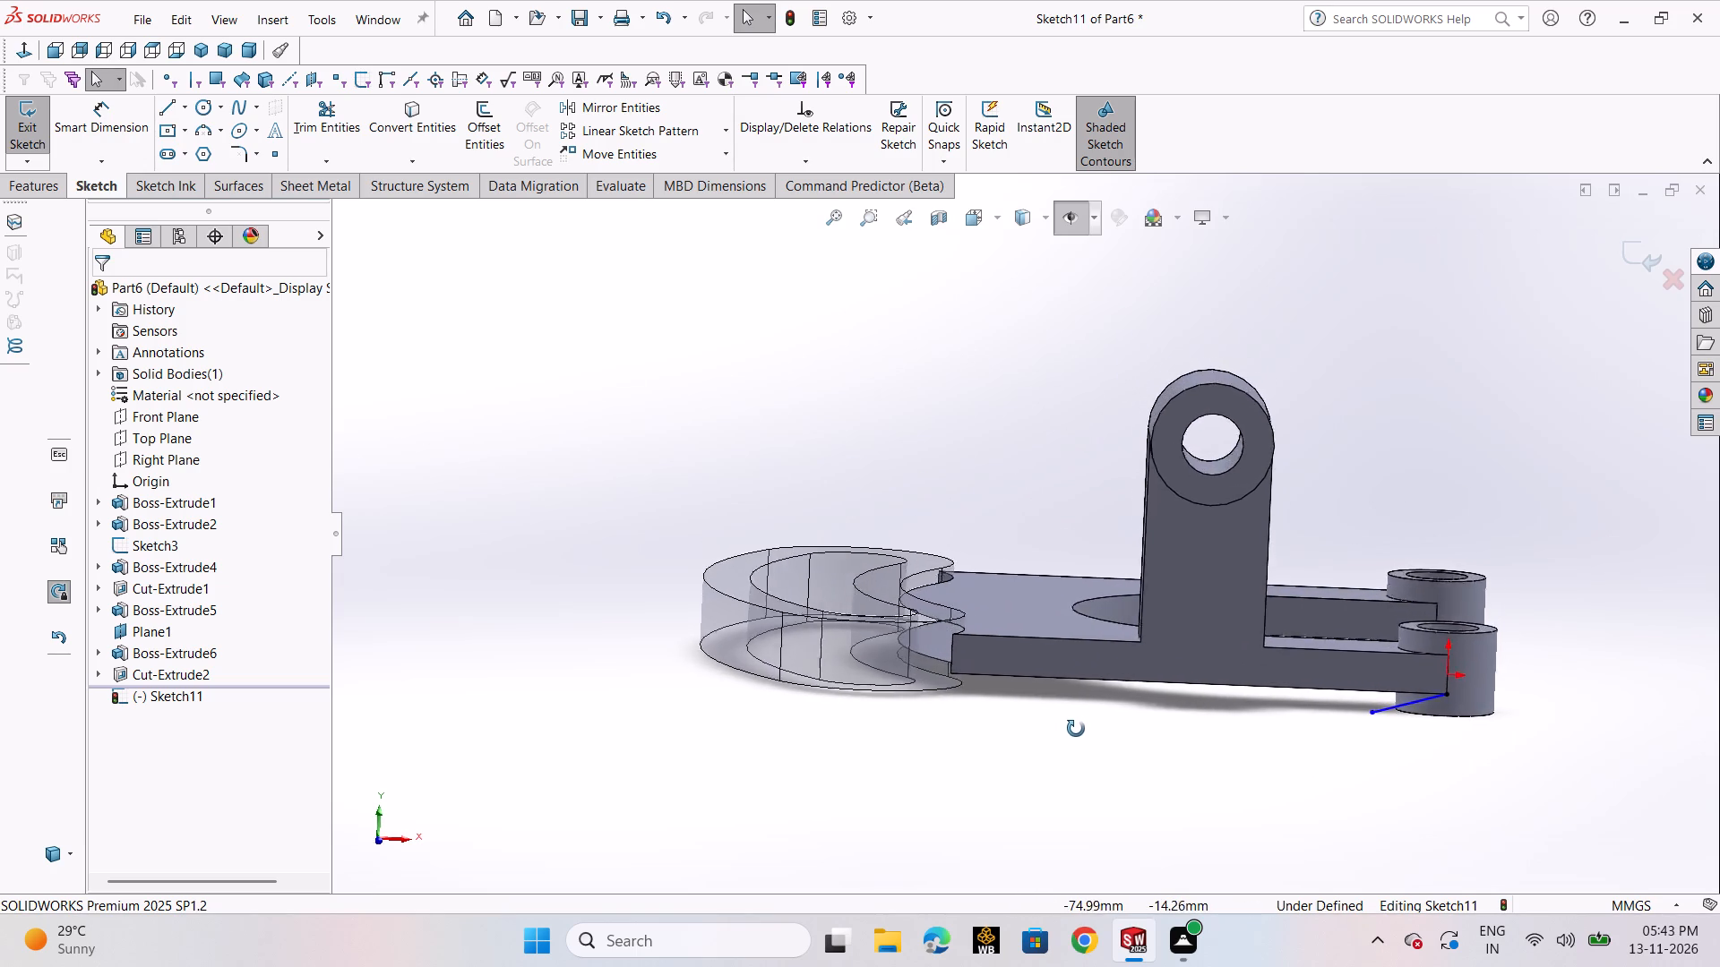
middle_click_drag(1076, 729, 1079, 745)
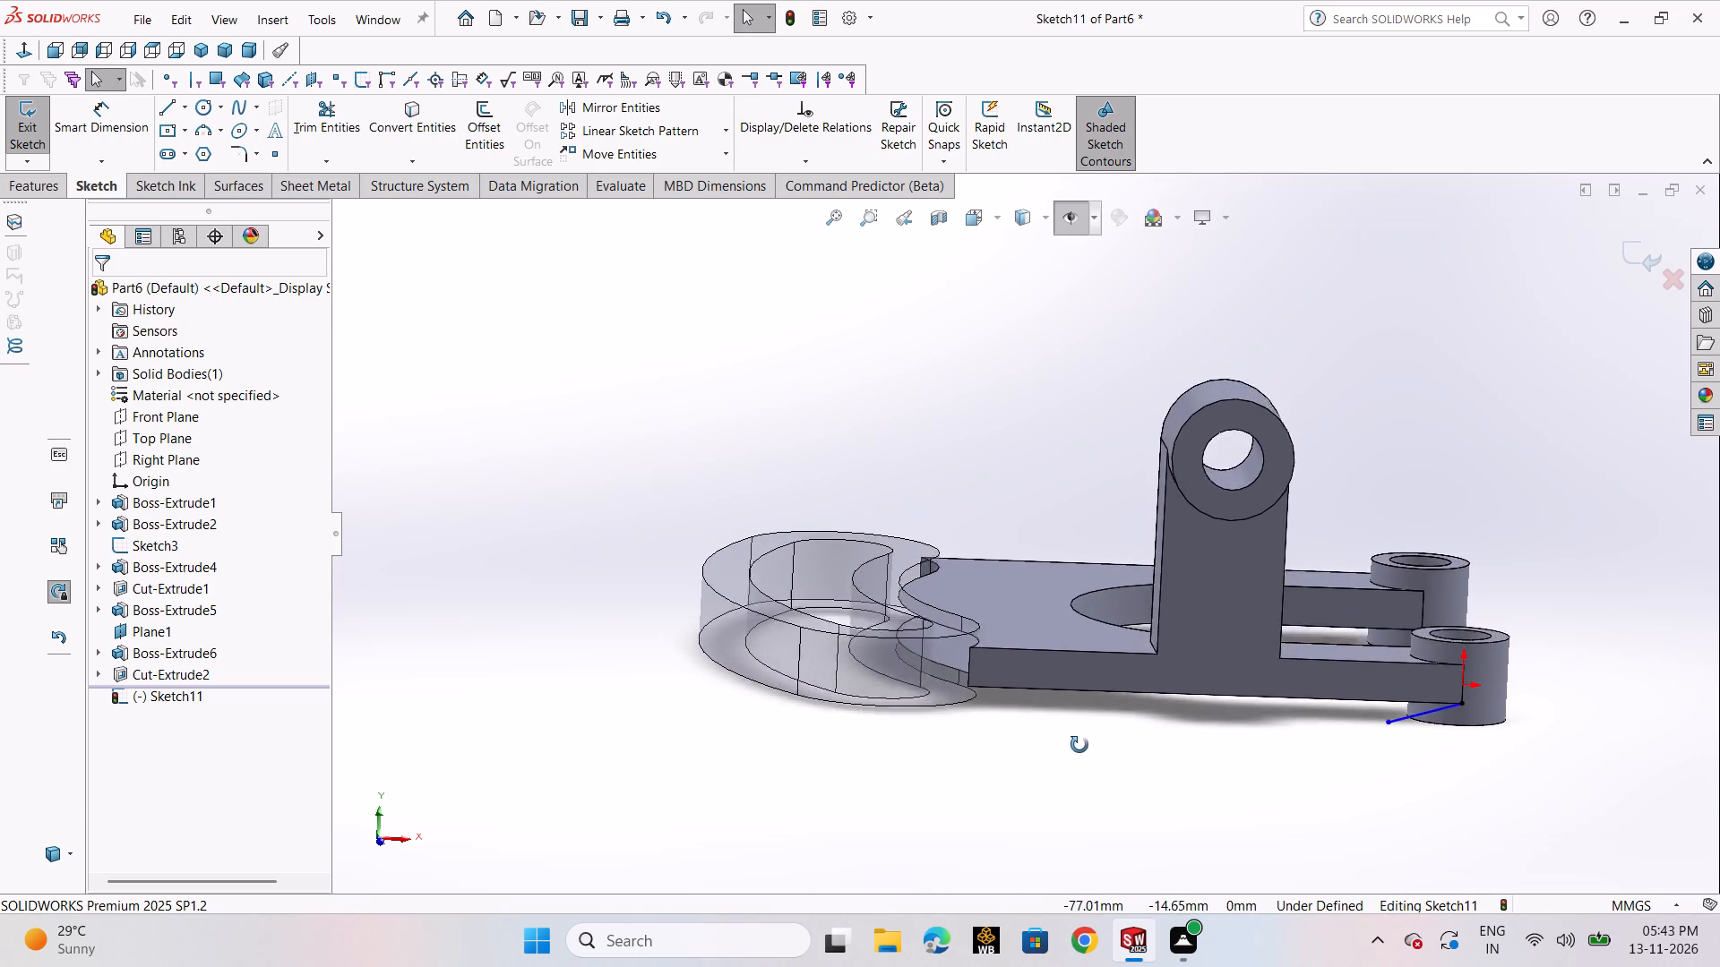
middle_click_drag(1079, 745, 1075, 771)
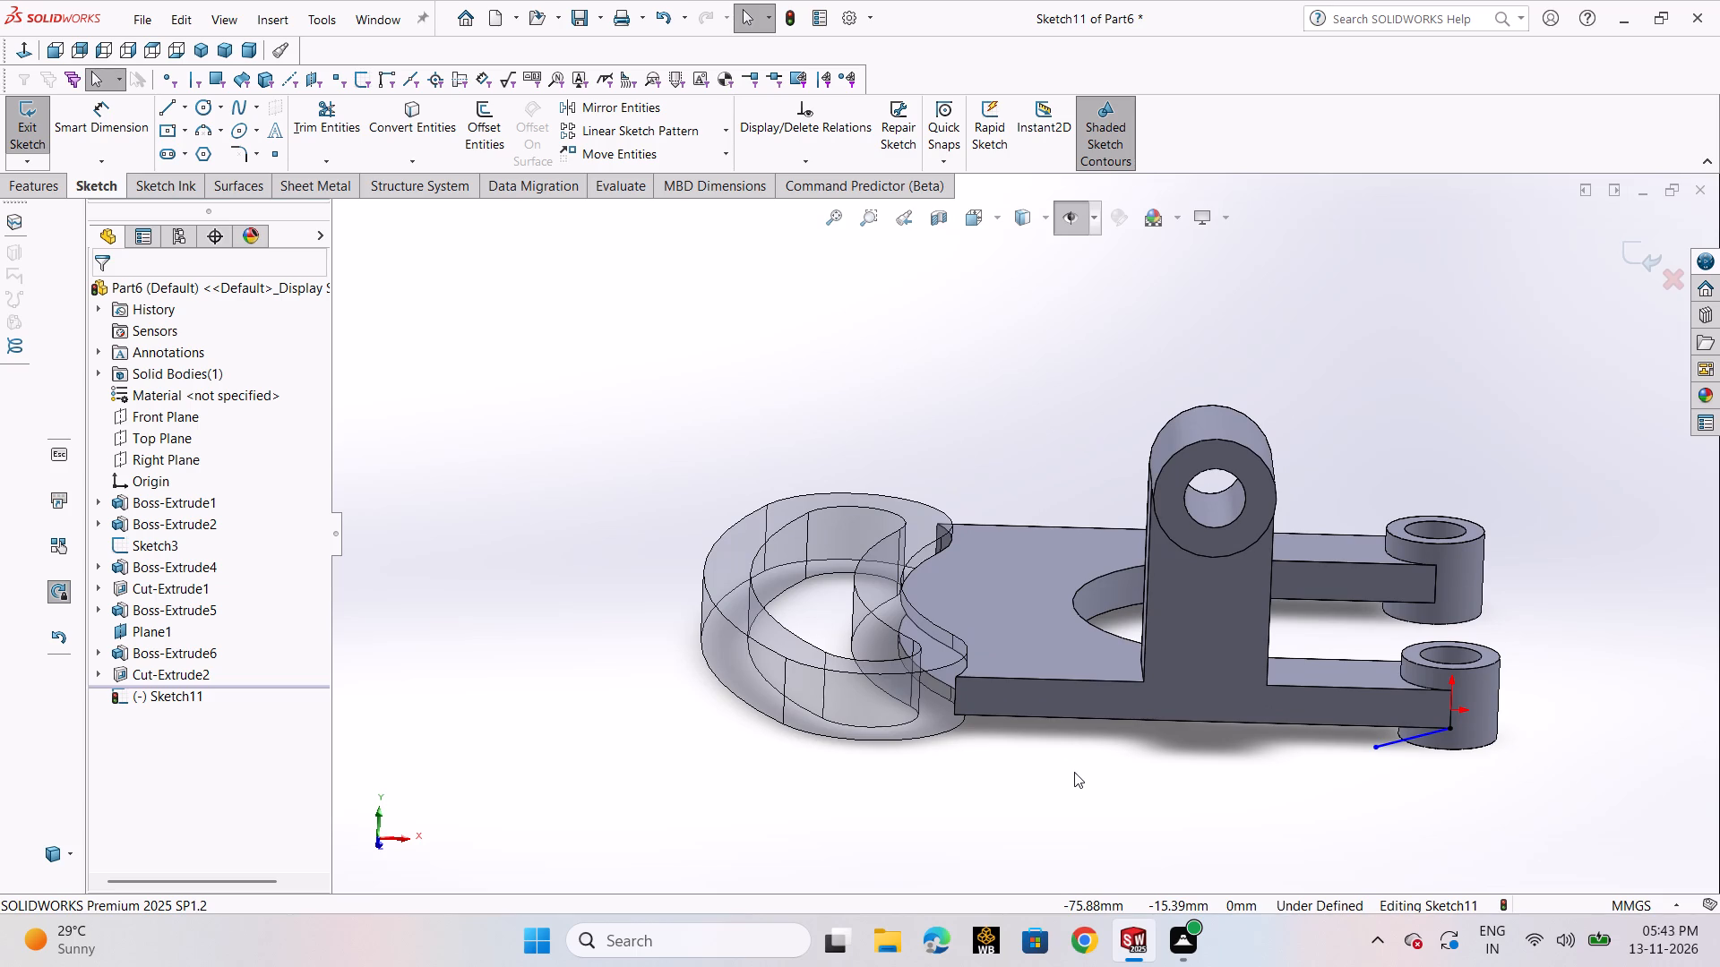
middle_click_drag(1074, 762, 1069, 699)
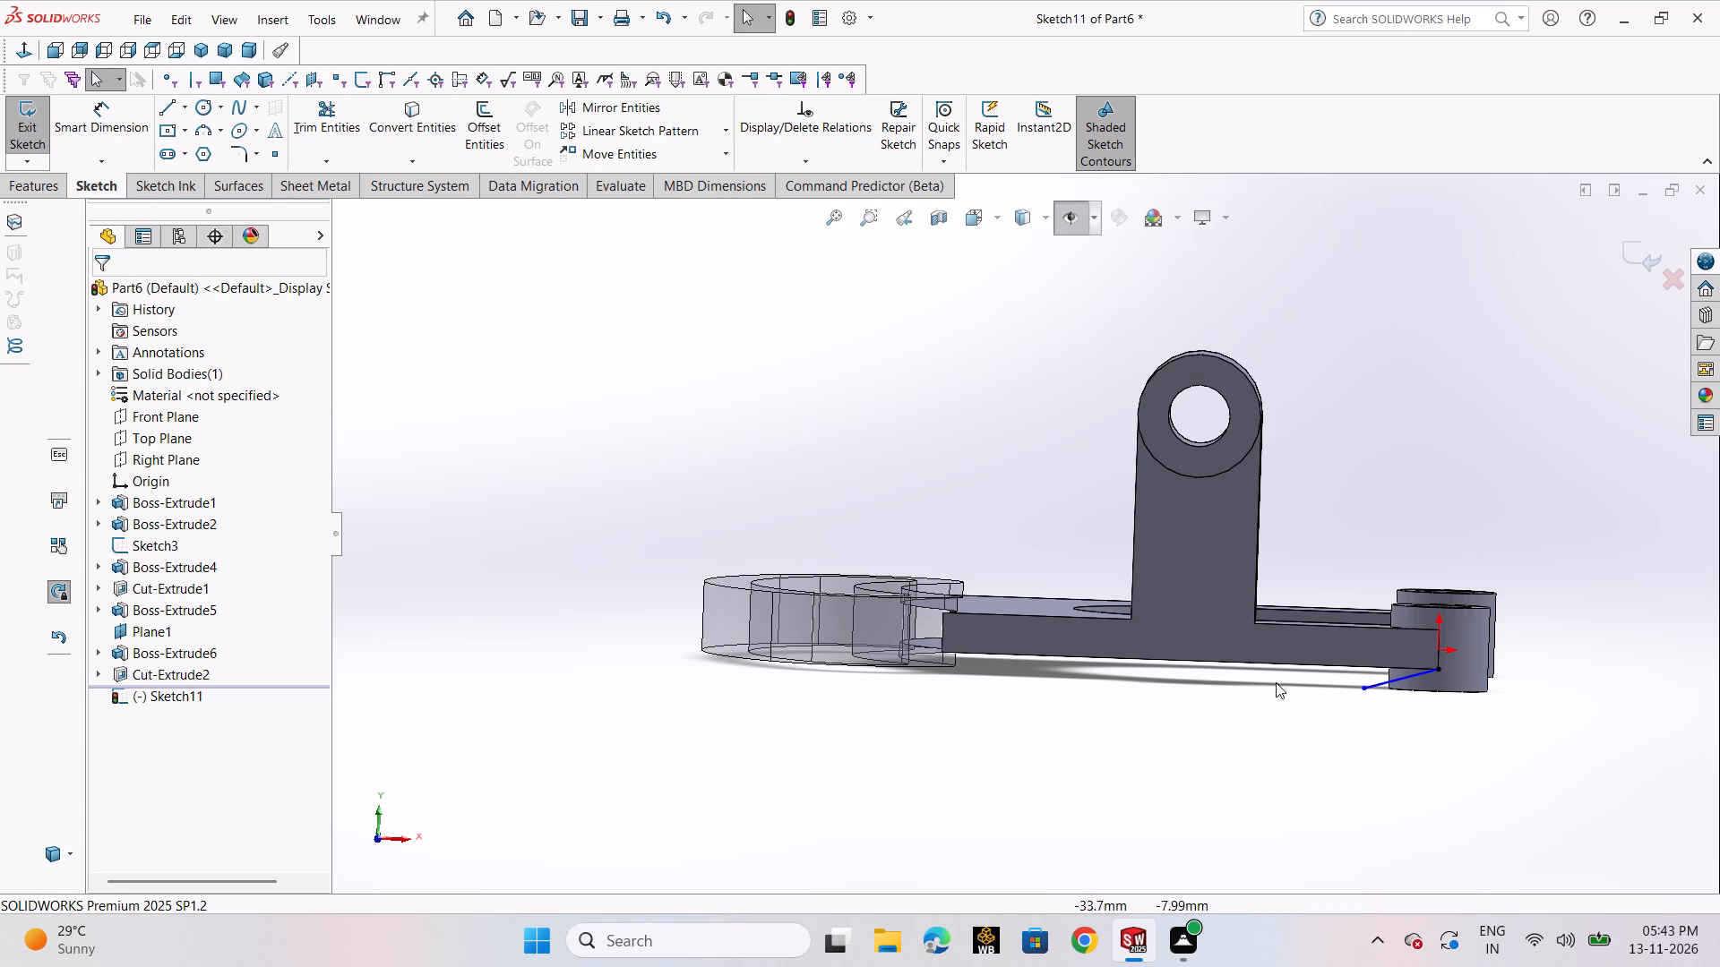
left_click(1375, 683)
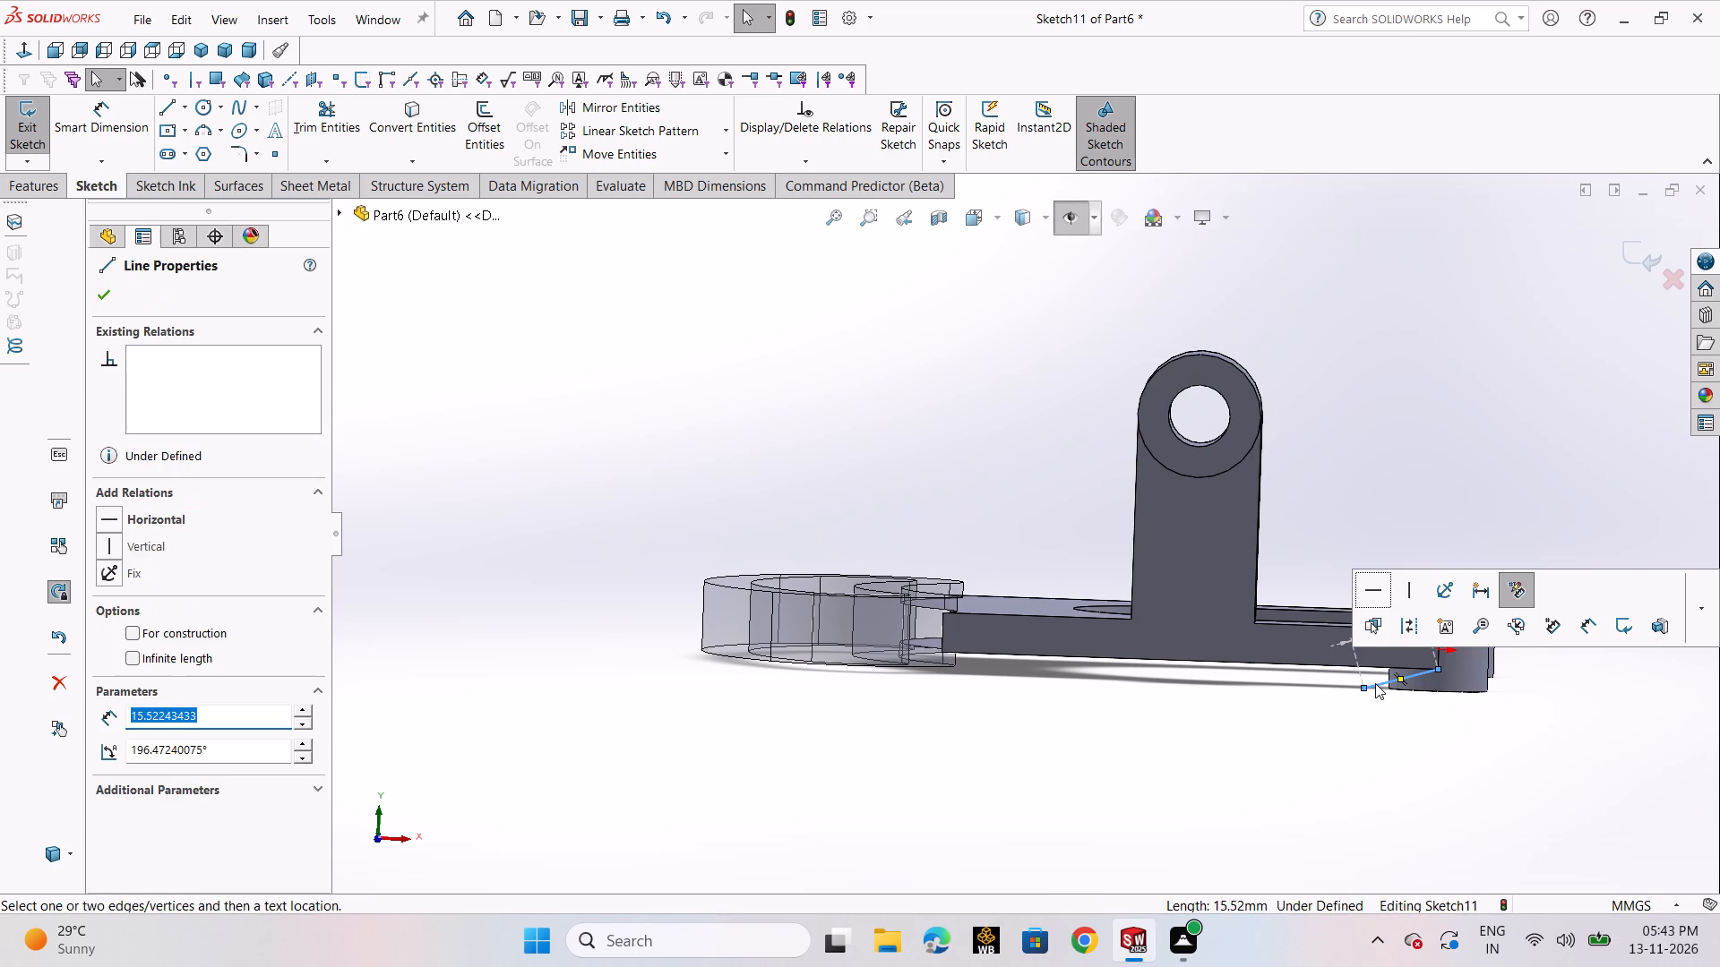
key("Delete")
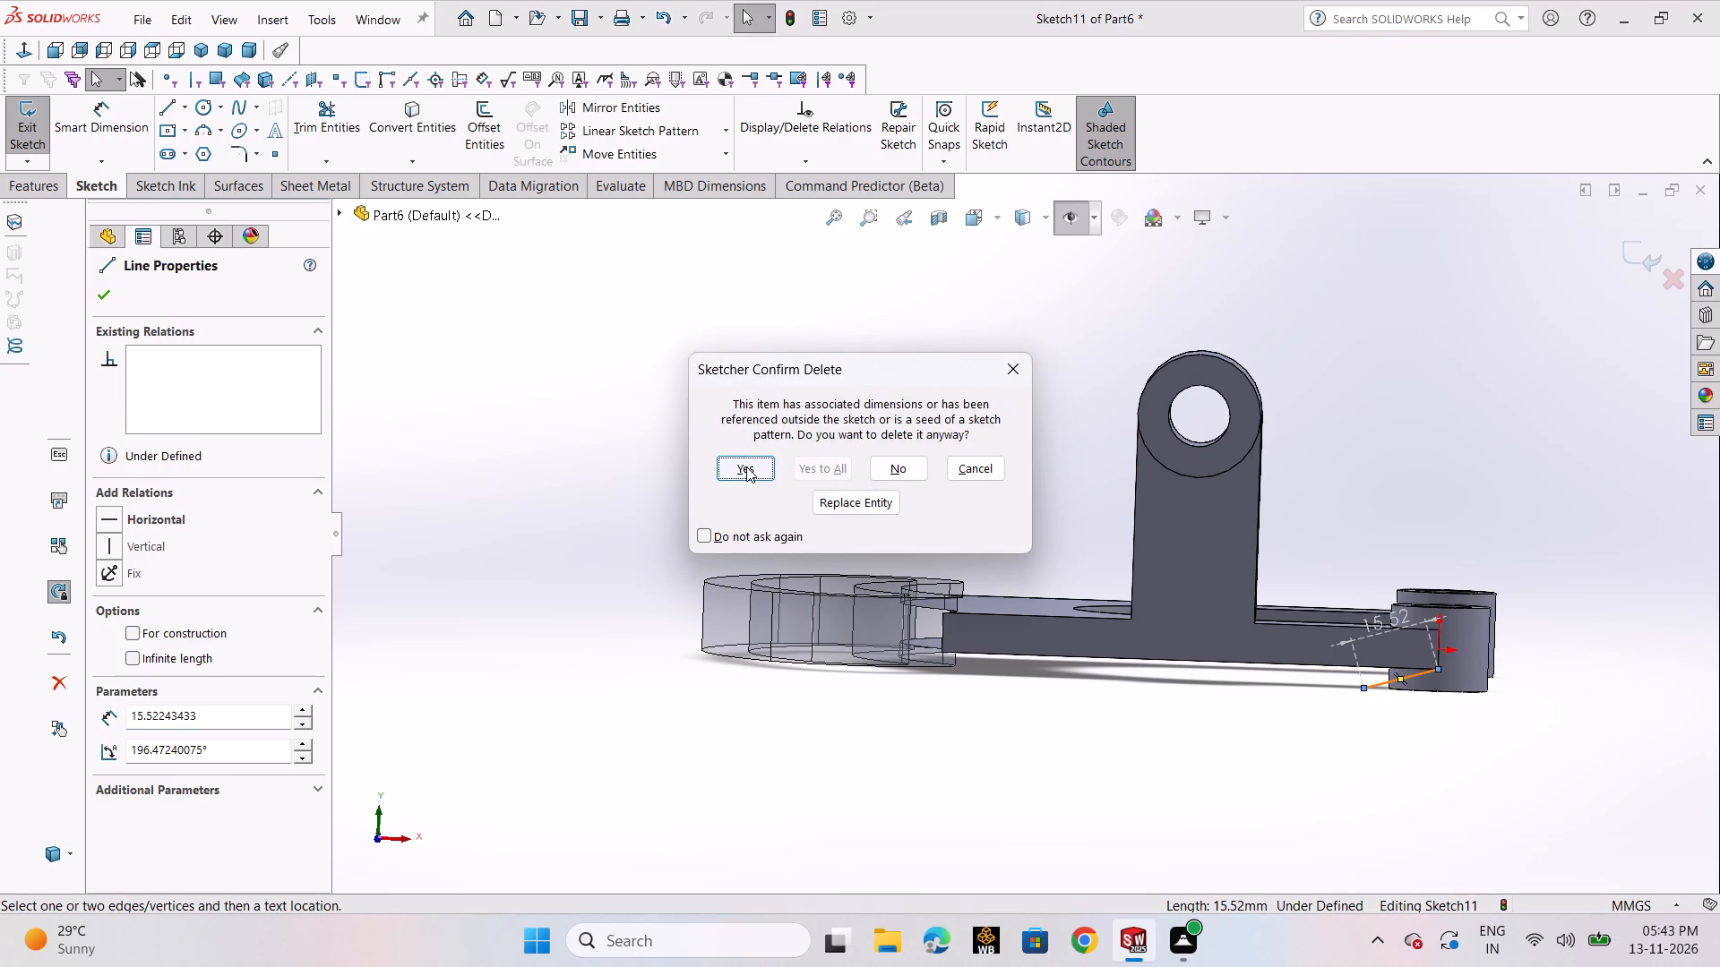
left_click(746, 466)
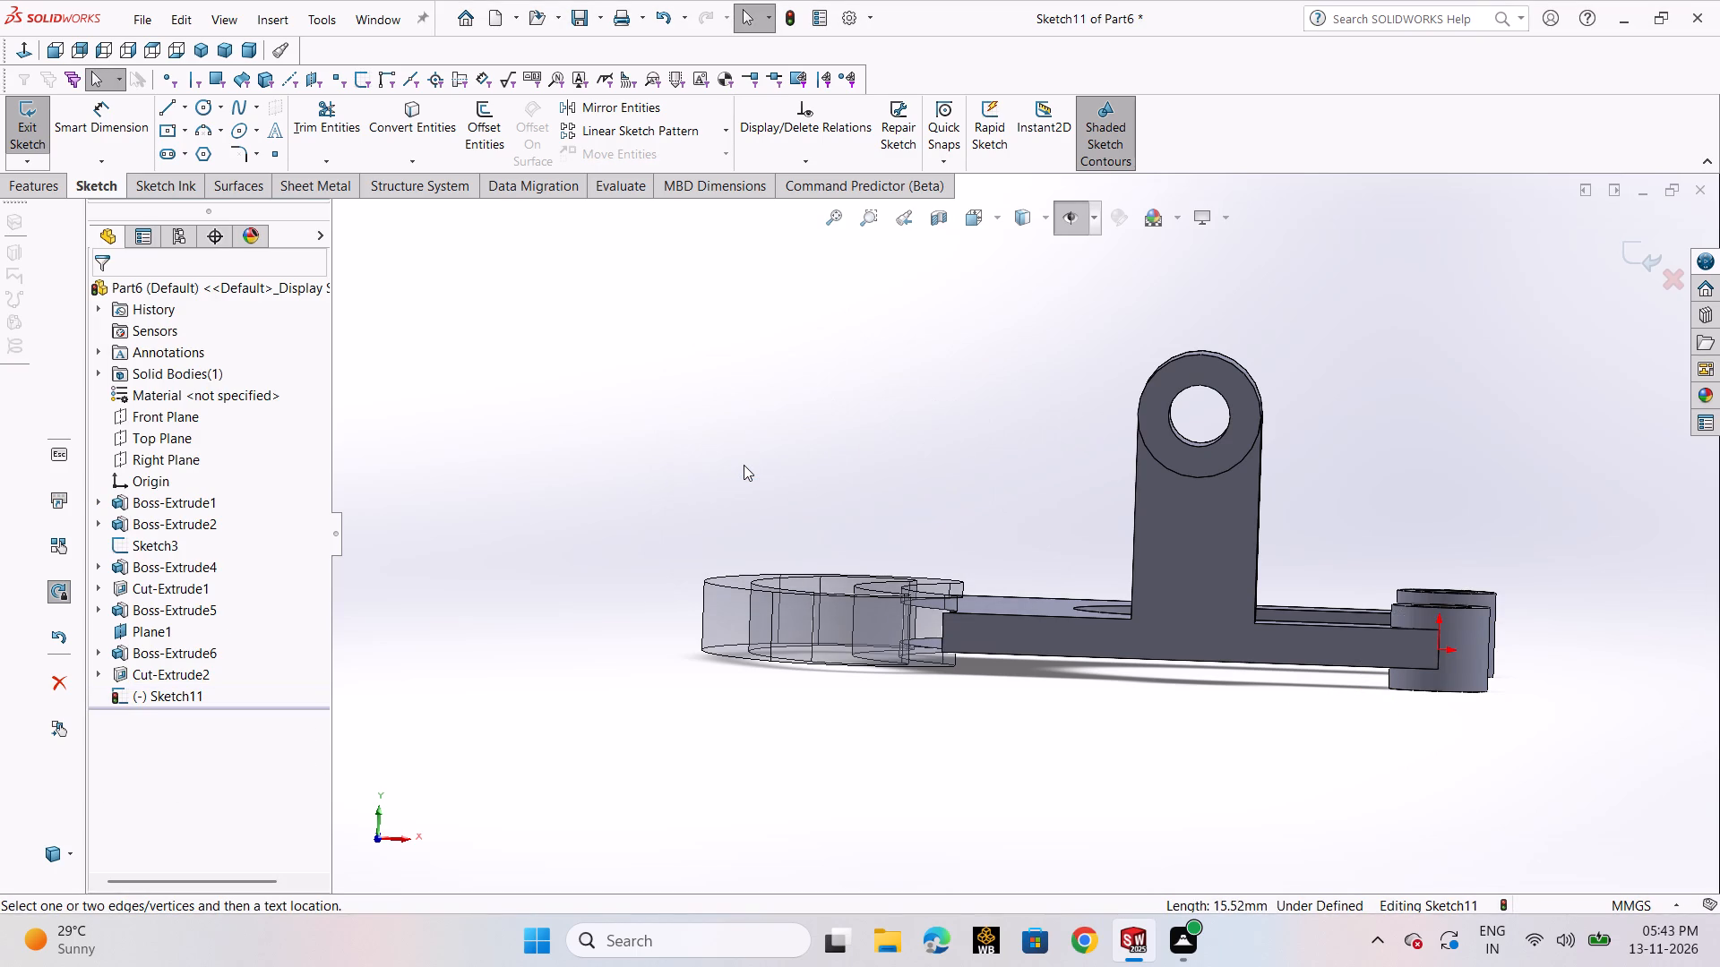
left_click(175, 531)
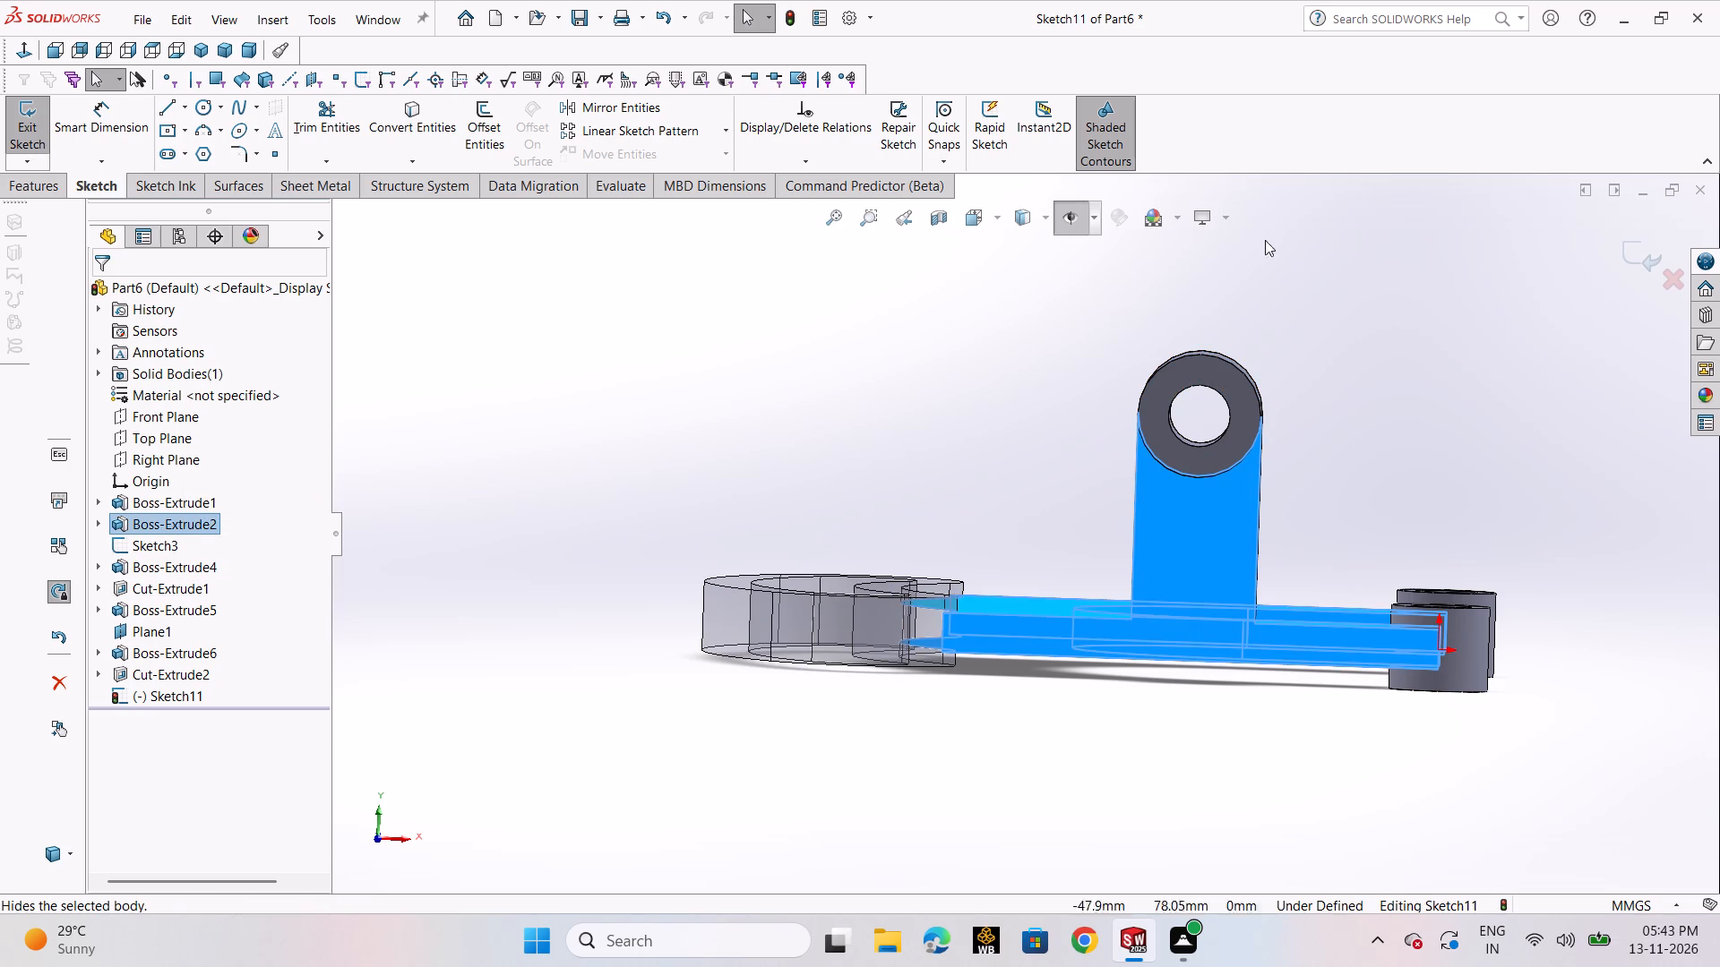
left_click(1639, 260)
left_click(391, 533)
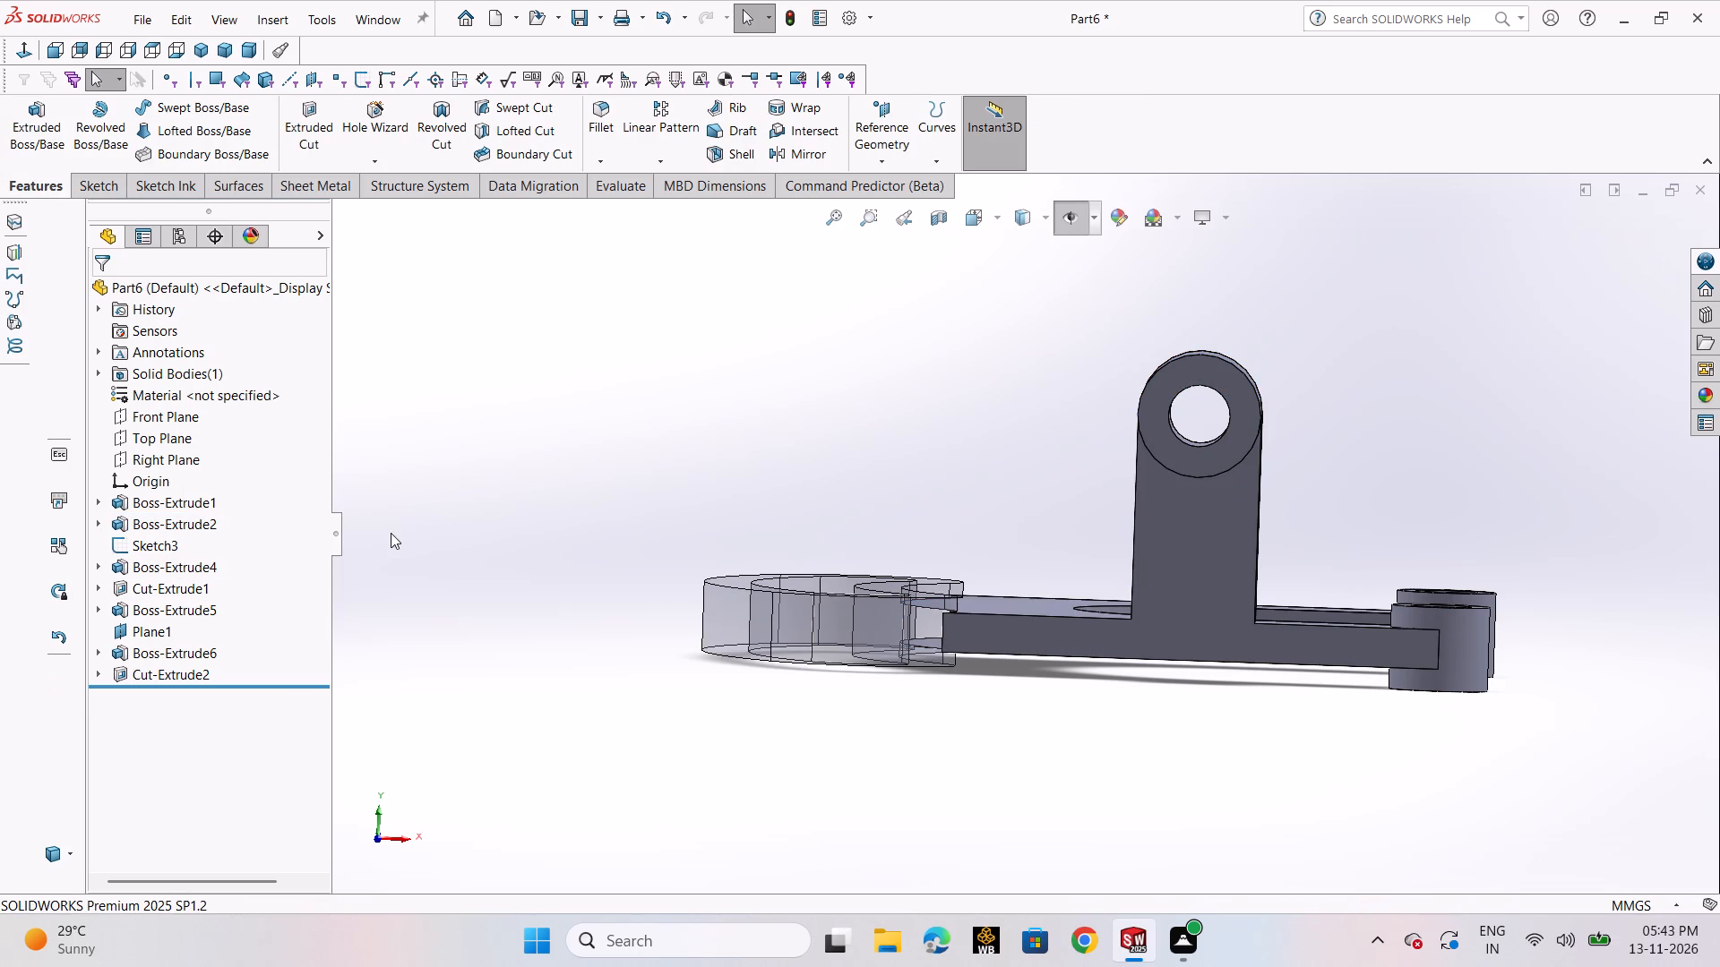
Roll the model history back to just after the plate extrusion, Boss-Extrude2.
left_click_drag(281, 690, 286, 535)
left_click(666, 701)
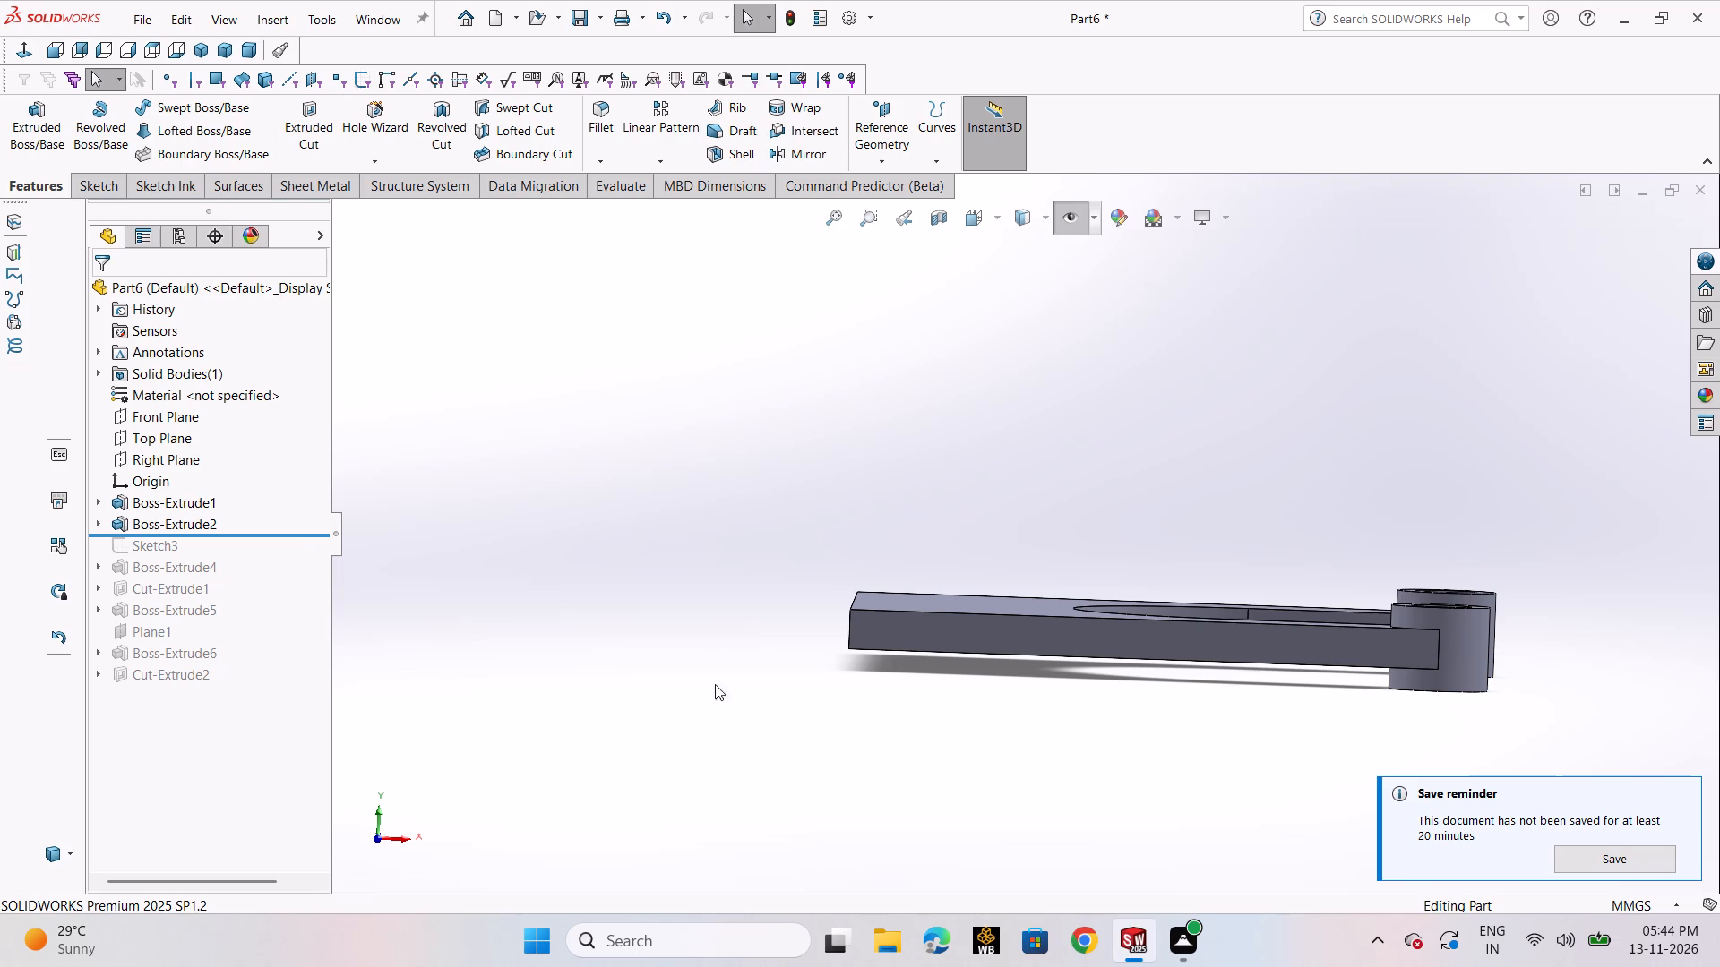
Start a sketch on the plate's long side face and offset its bottom edge 3 mm downward.
left_click(890, 630)
left_click(997, 579)
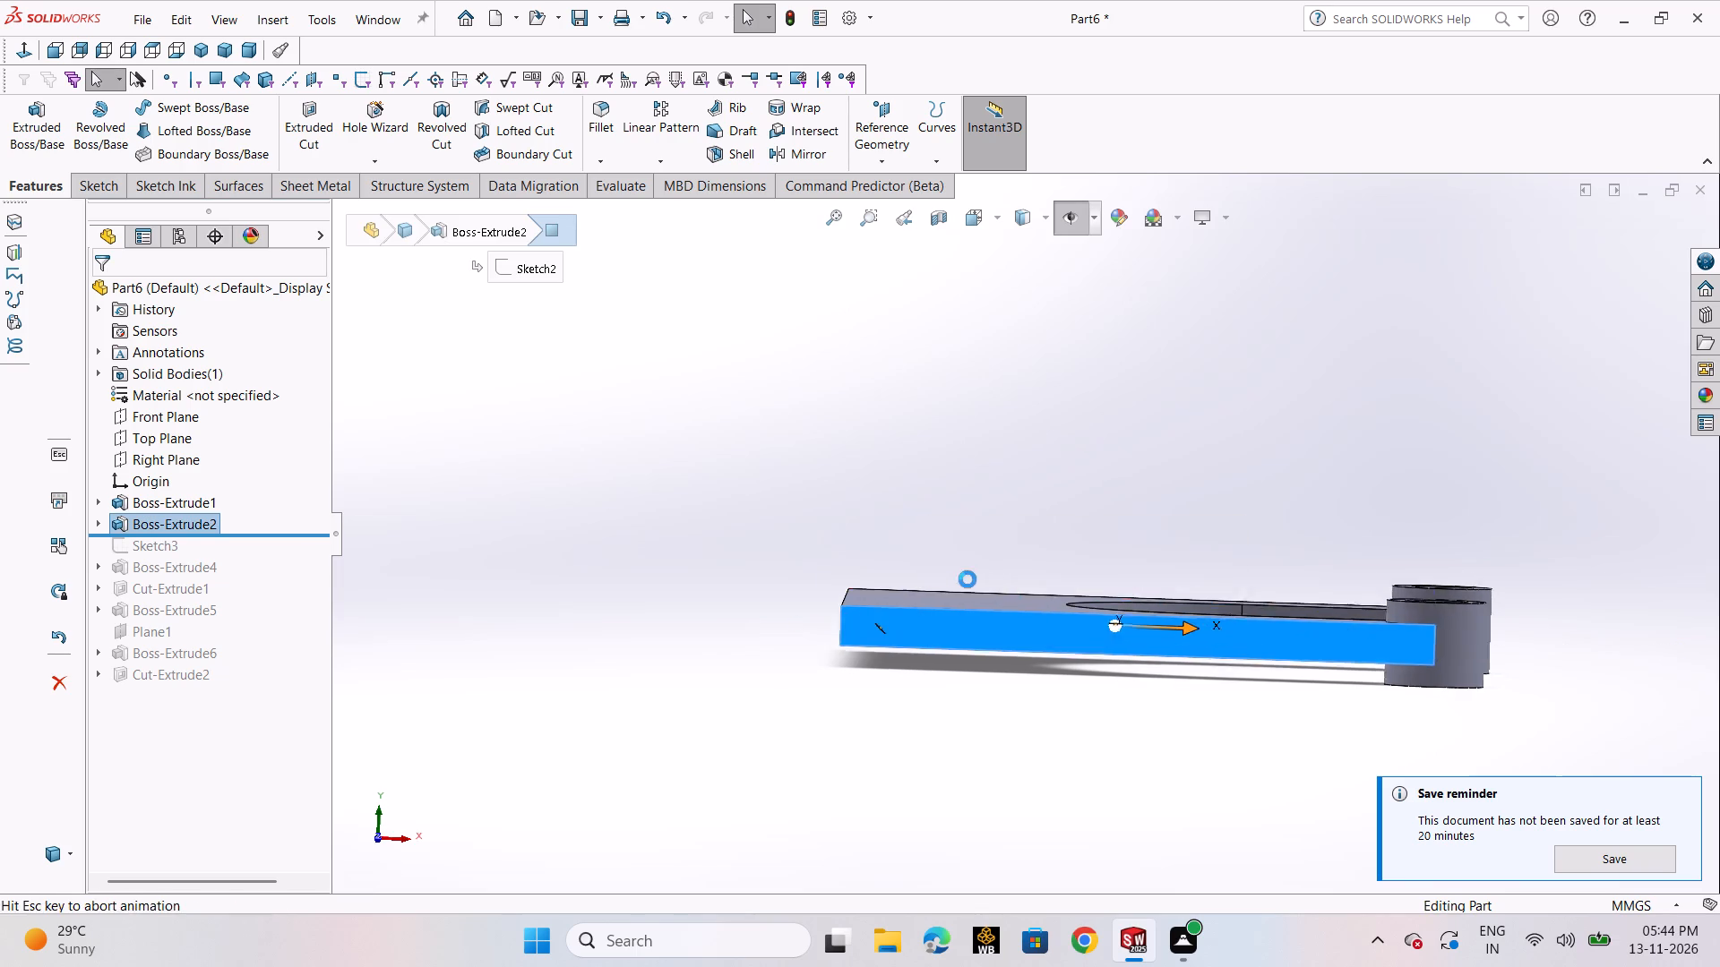
left_click(967, 697)
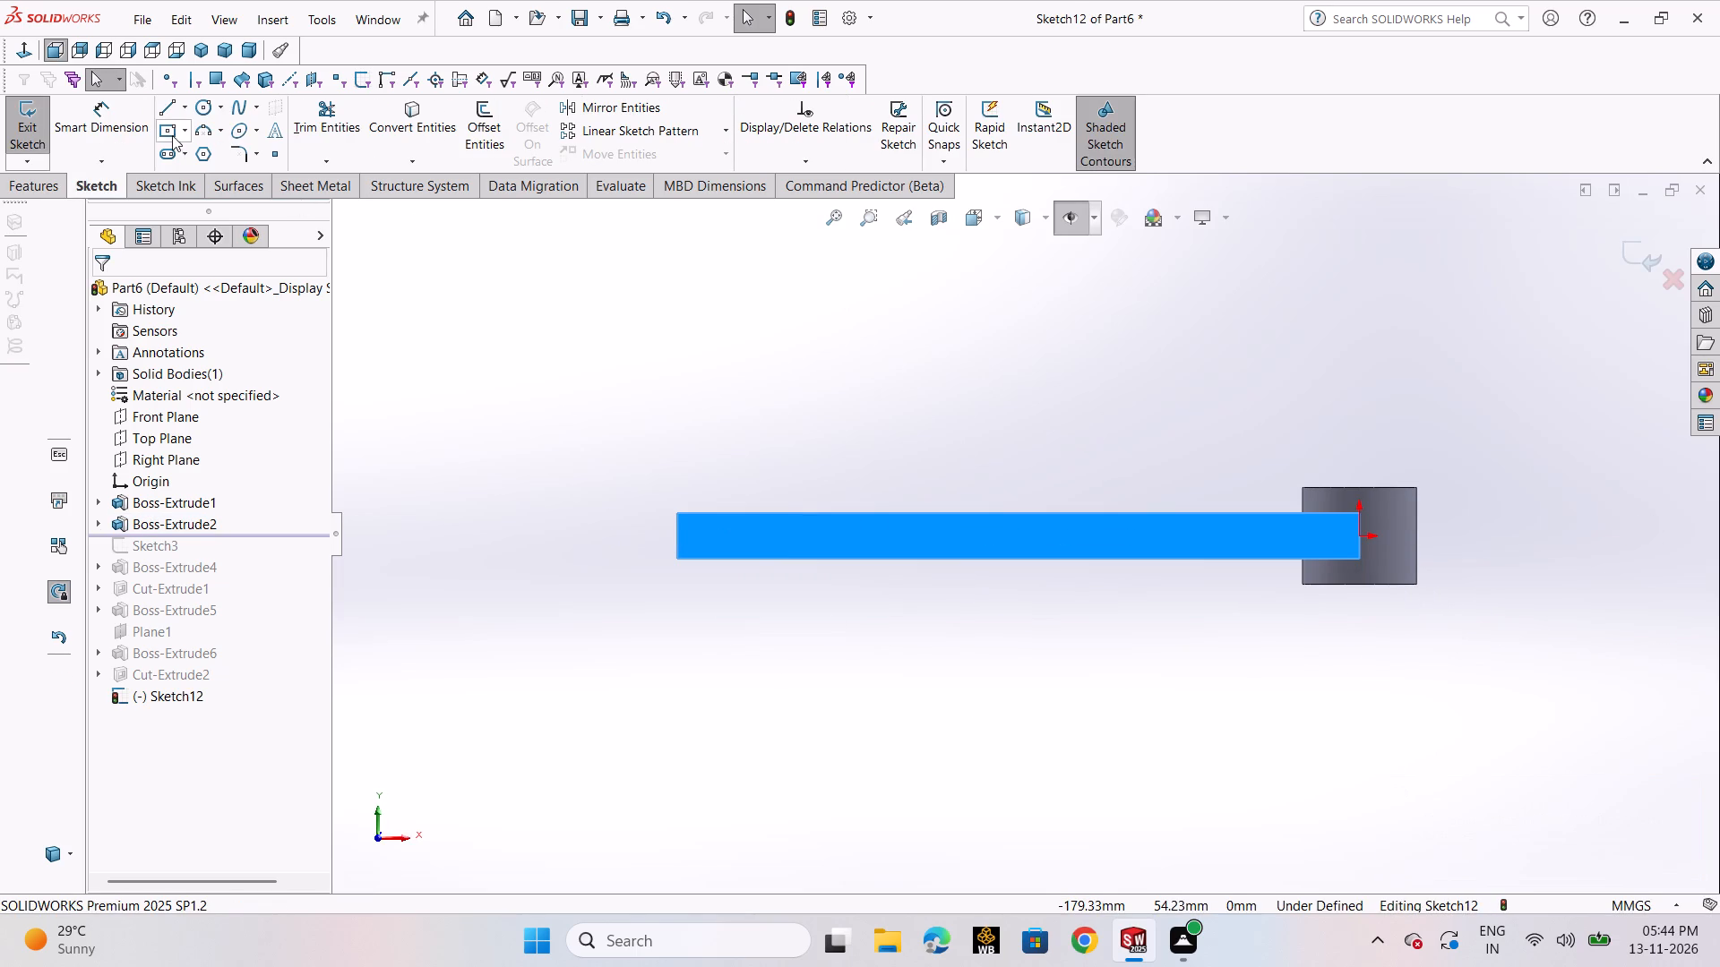
left_click(491, 124)
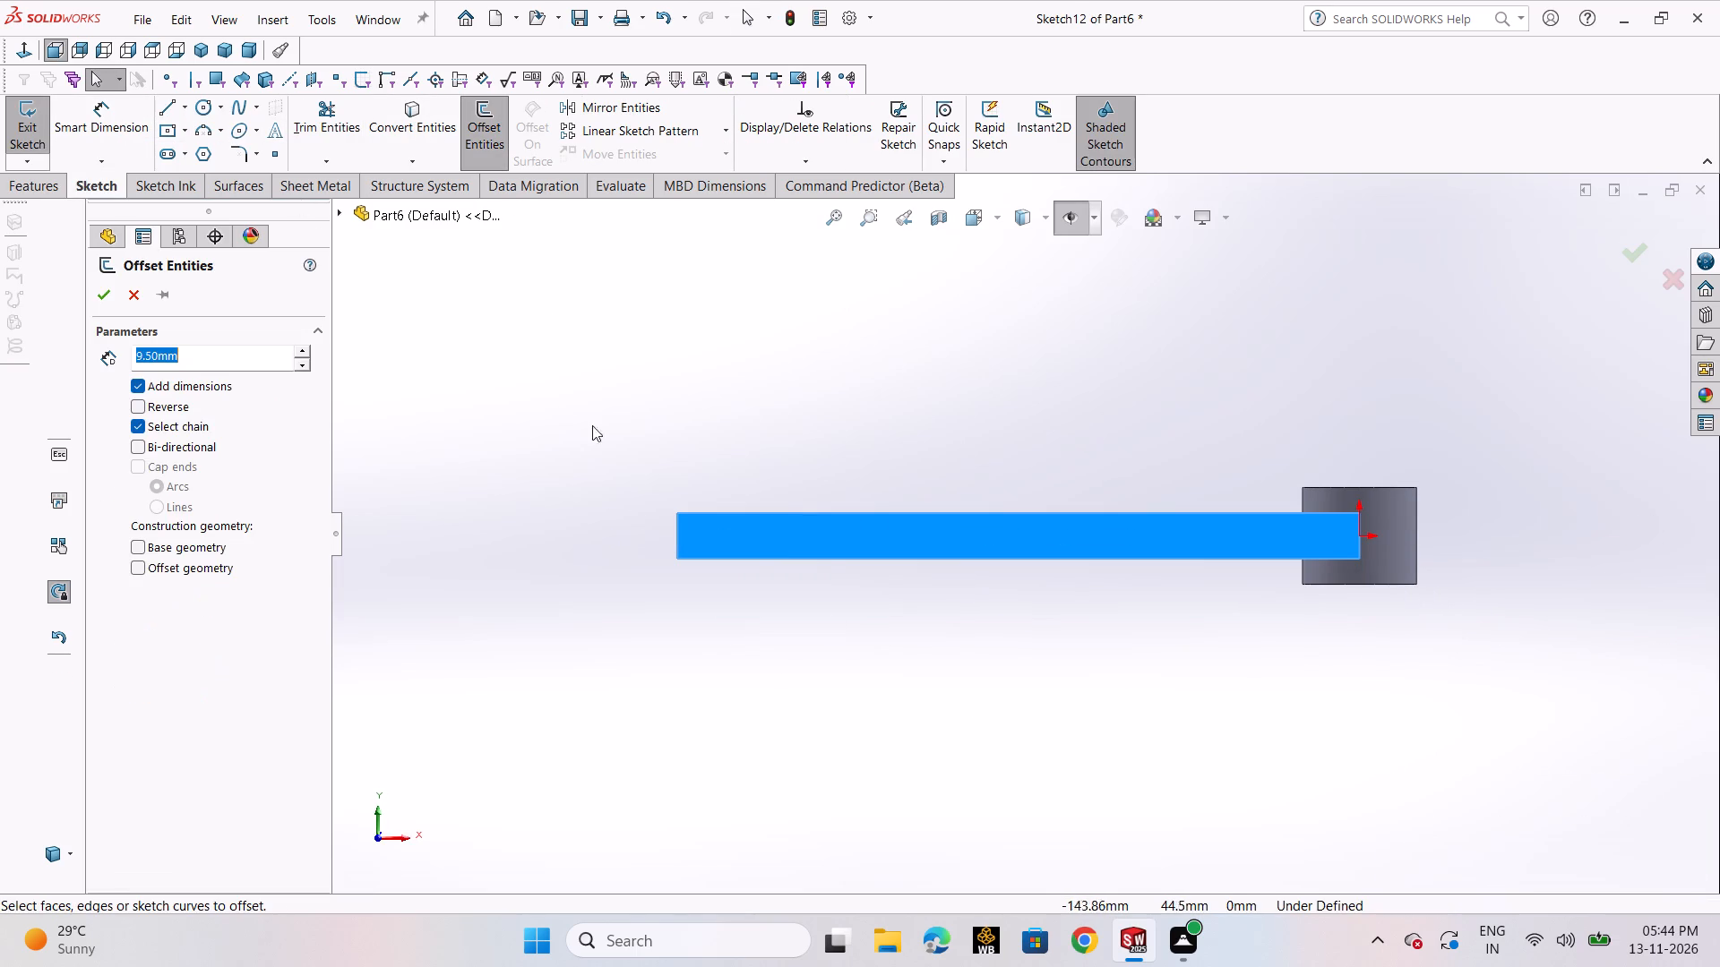
left_click(822, 556)
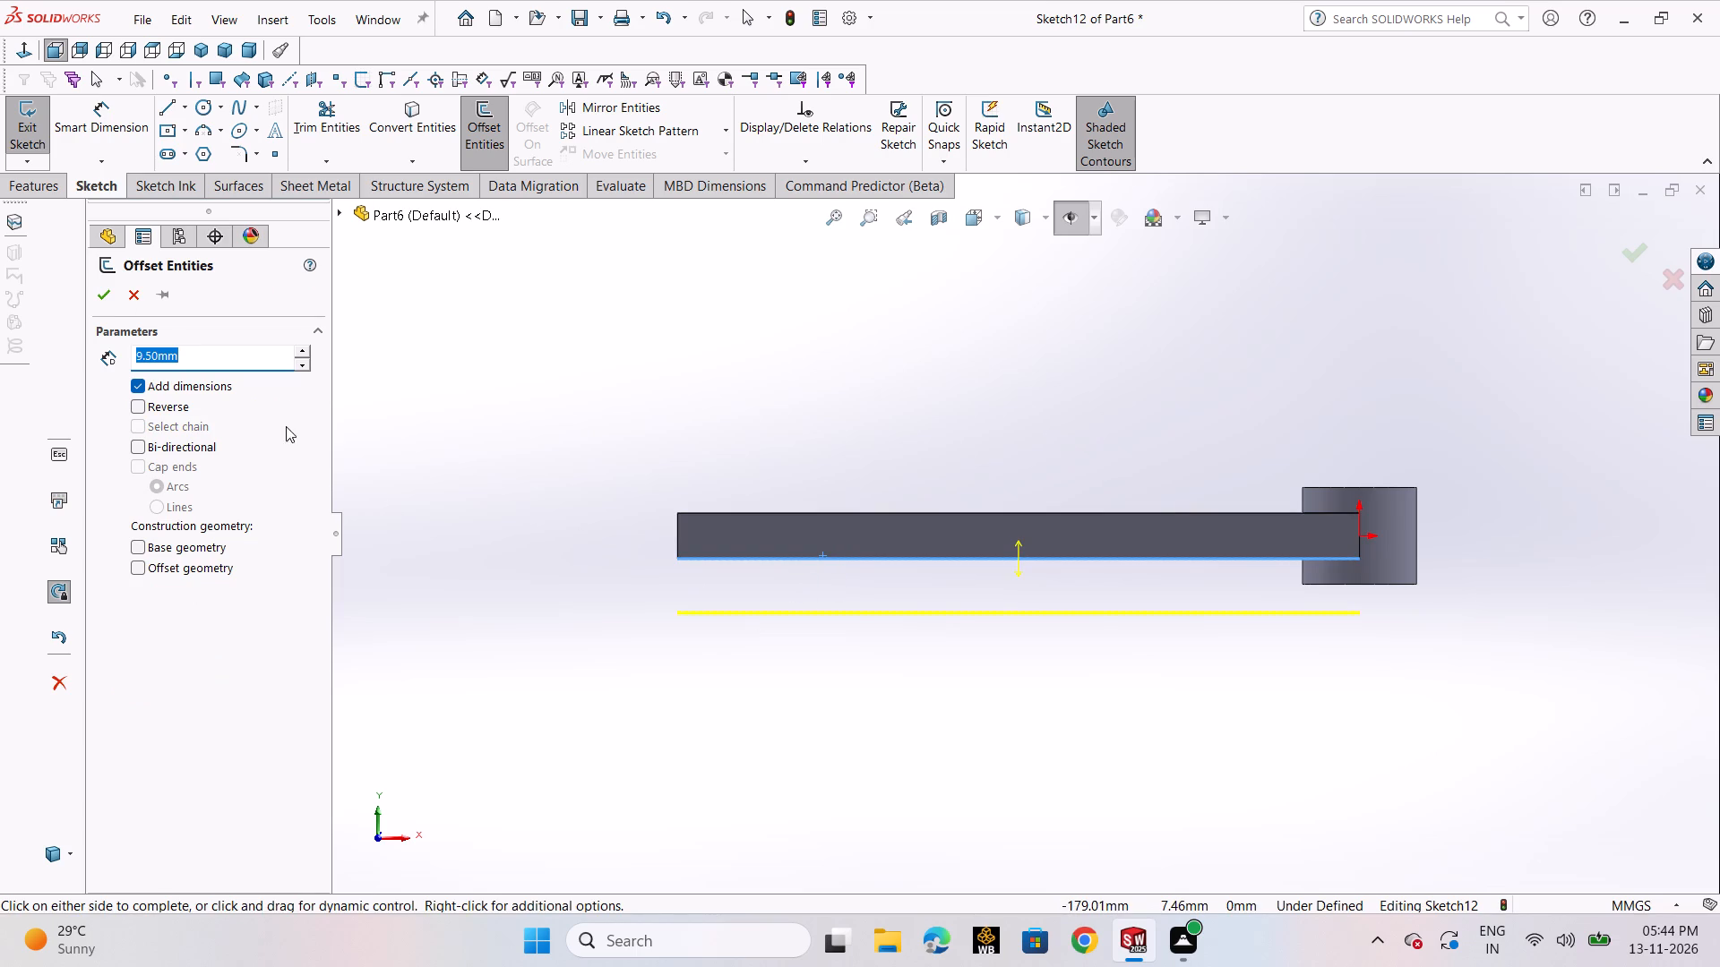
key("3")
key("Return")
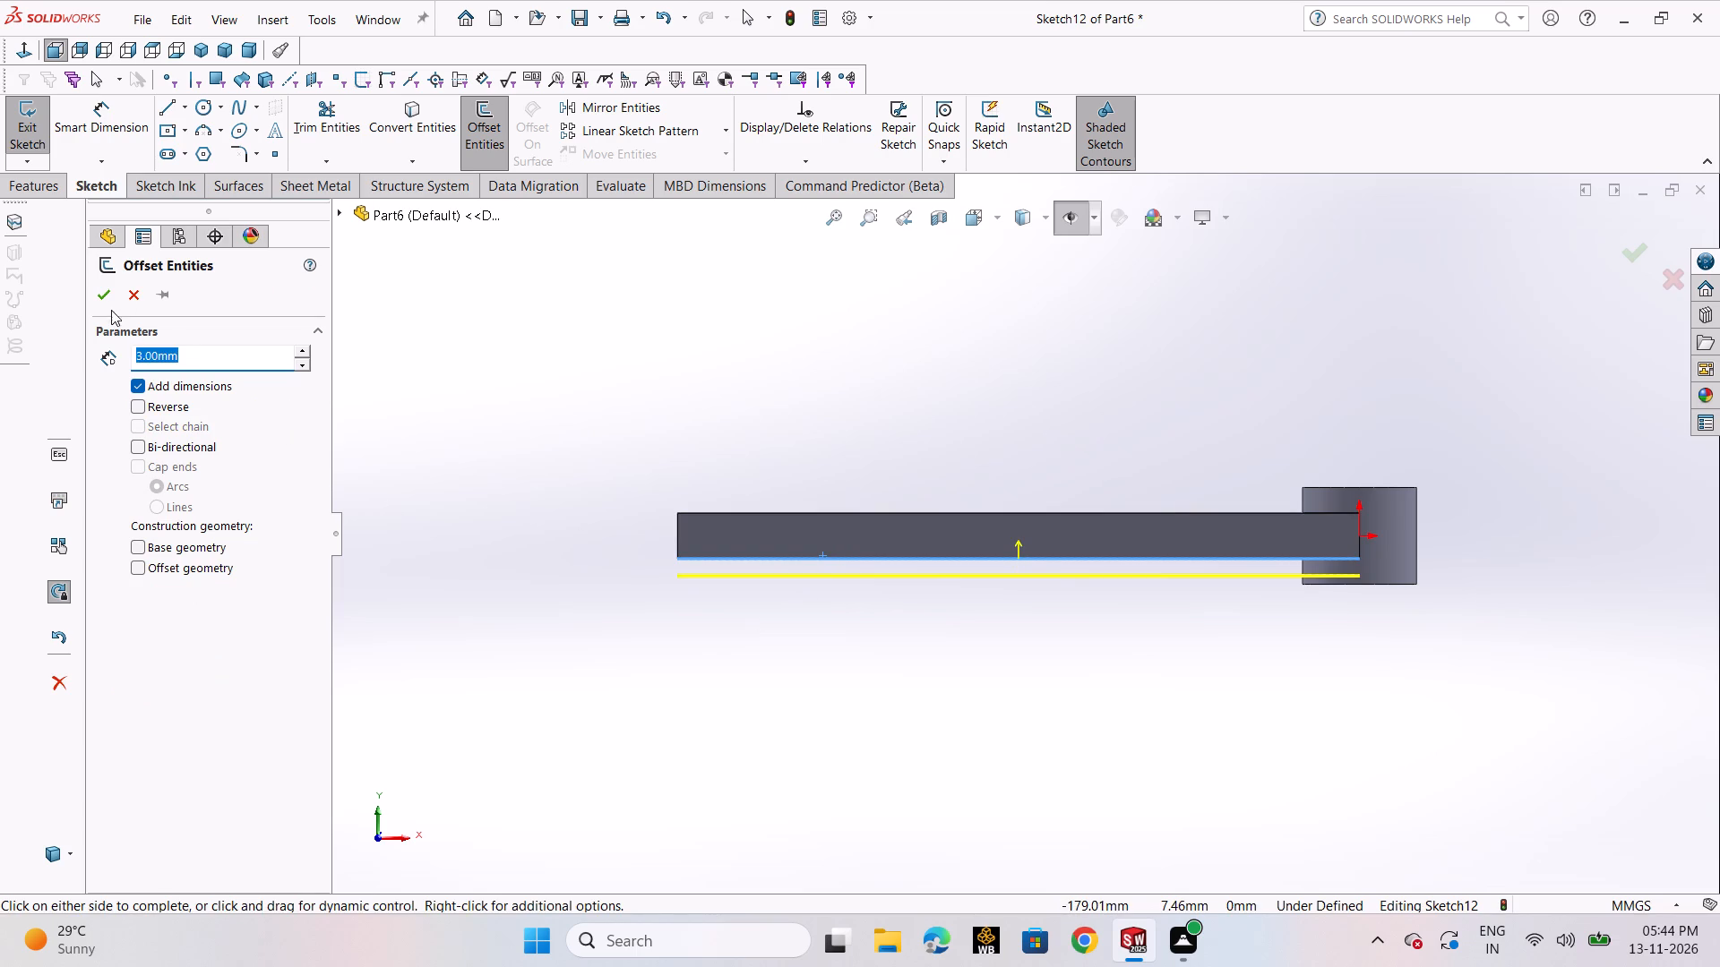
left_click(107, 305)
left_click(511, 613)
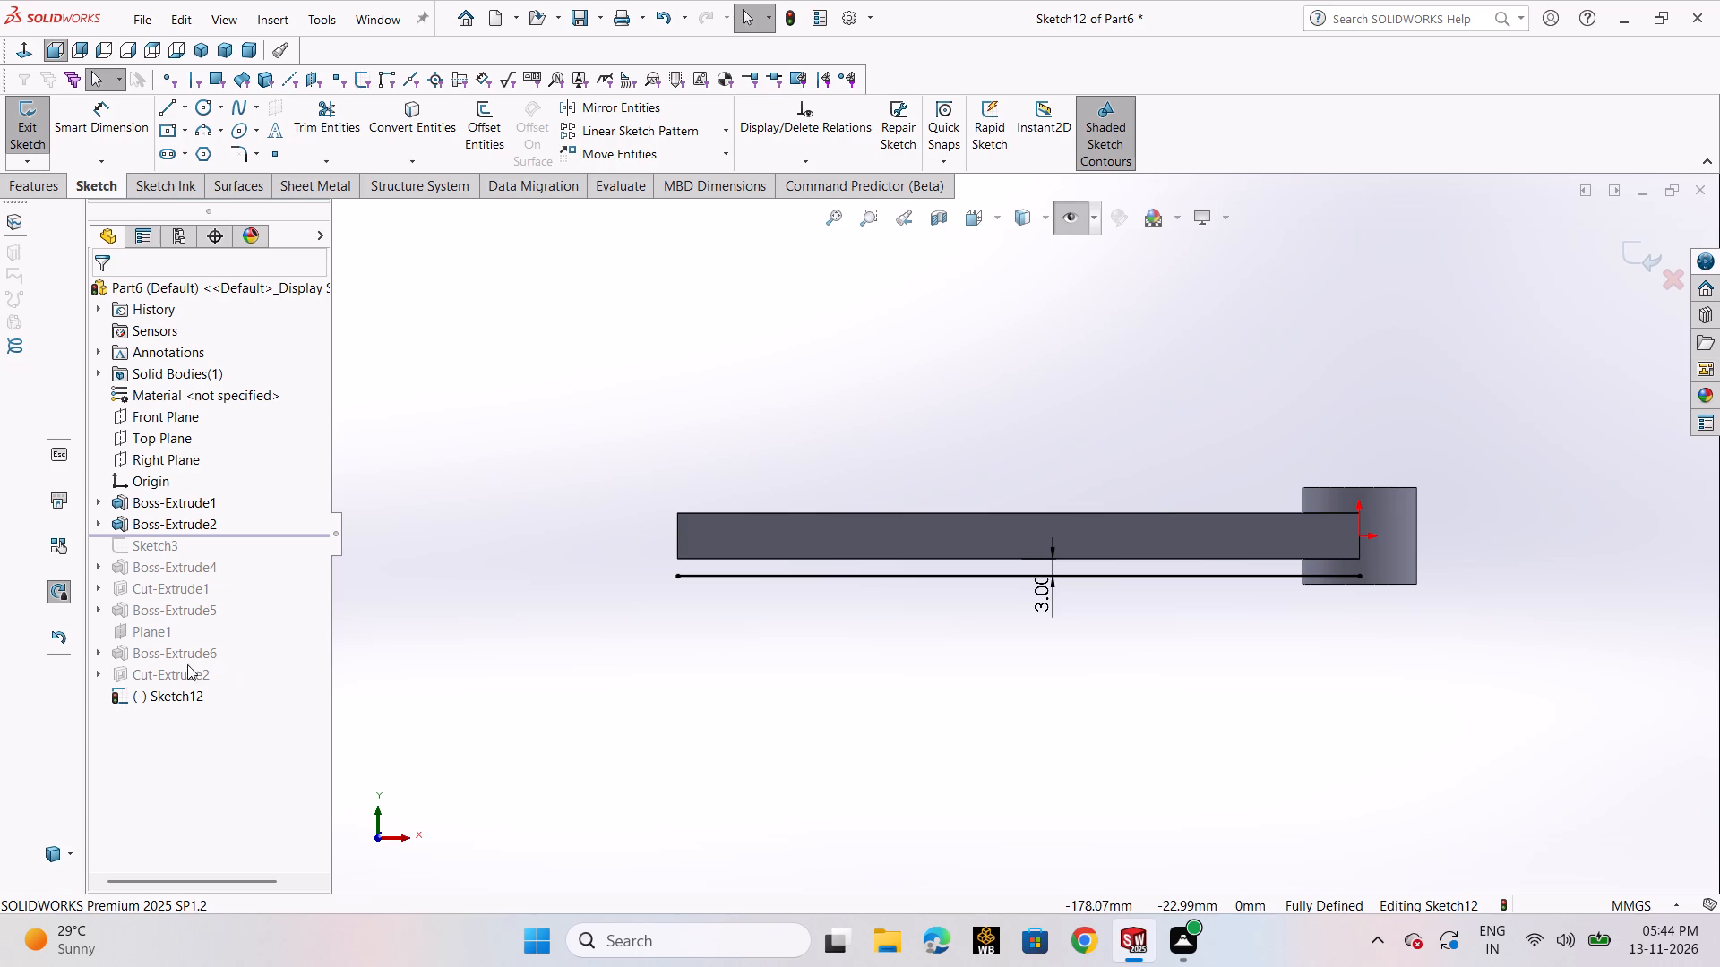
Draw a slanted line about 6.6 mm long from the plate's lower corner at the ring end to the offset line.
left_click(128, 127)
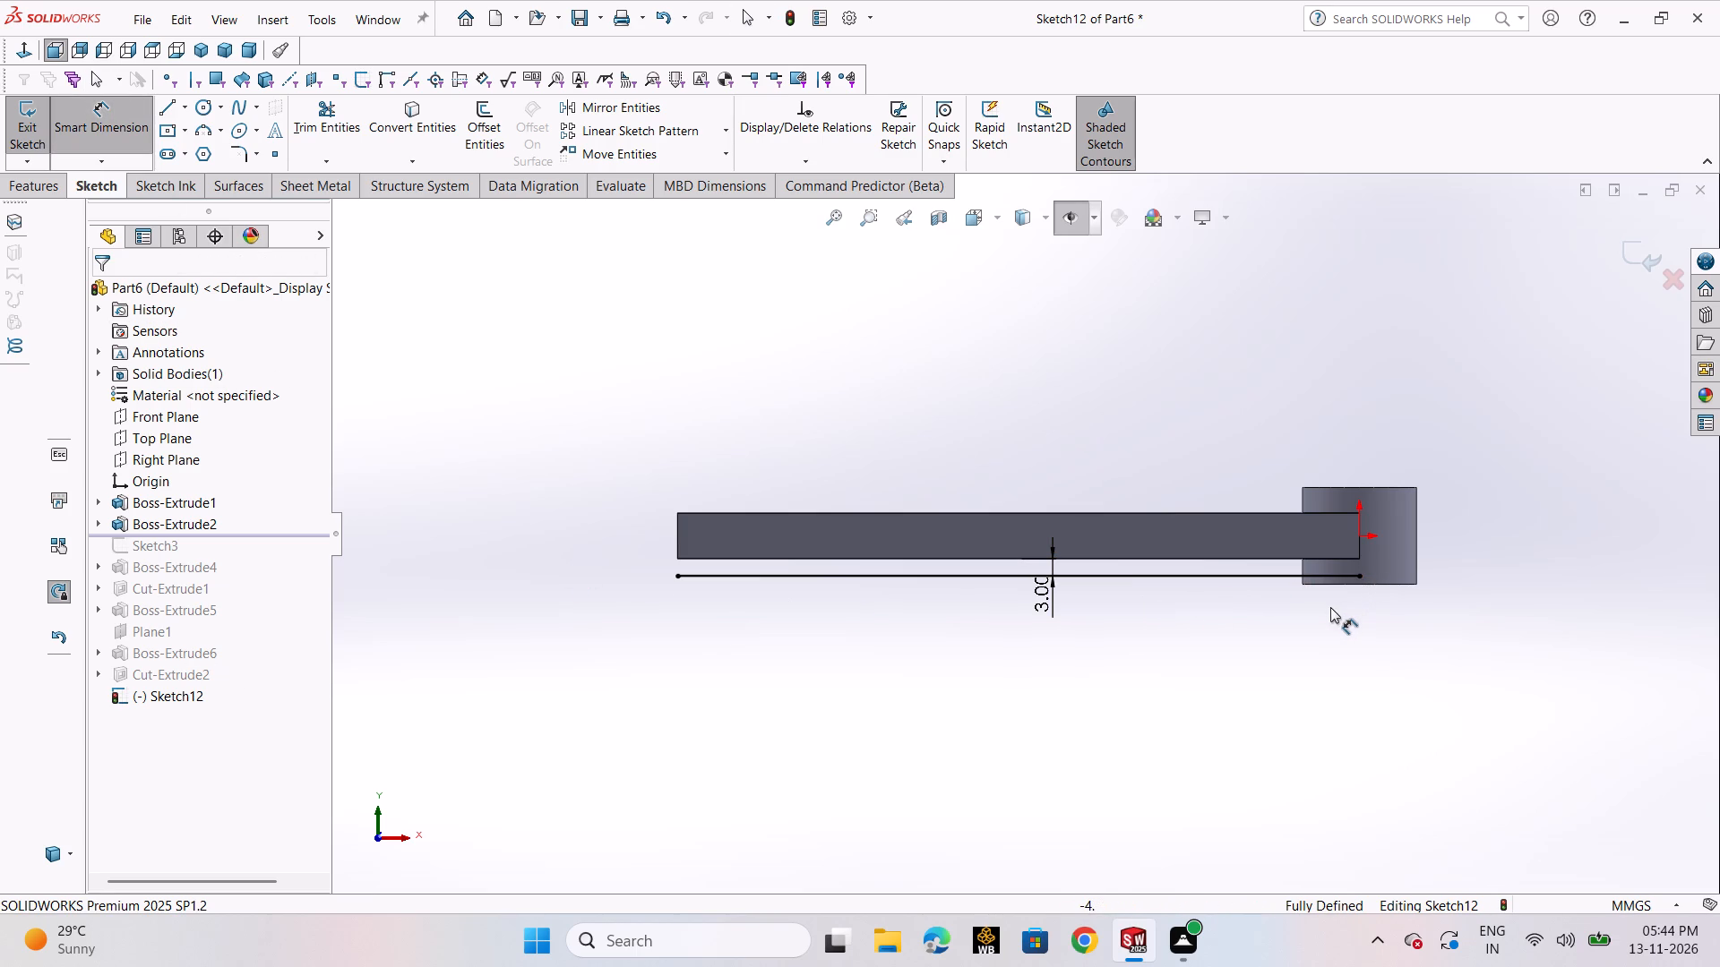
key("Escape")
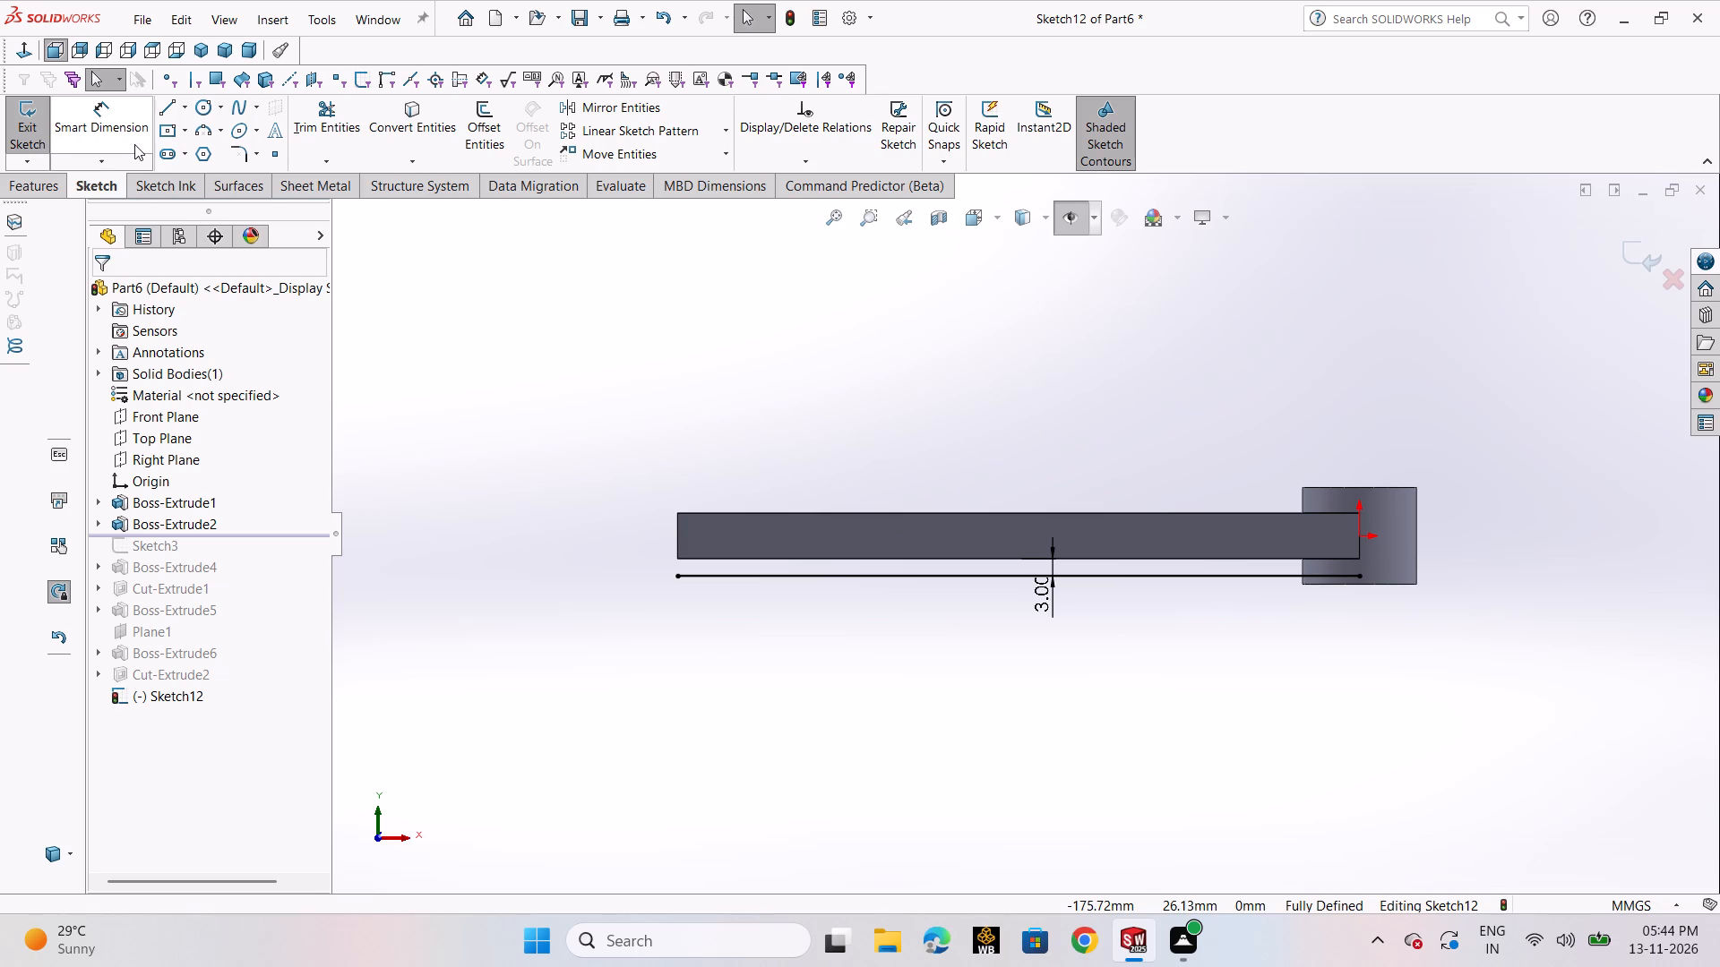
left_click(159, 112)
left_click(175, 124)
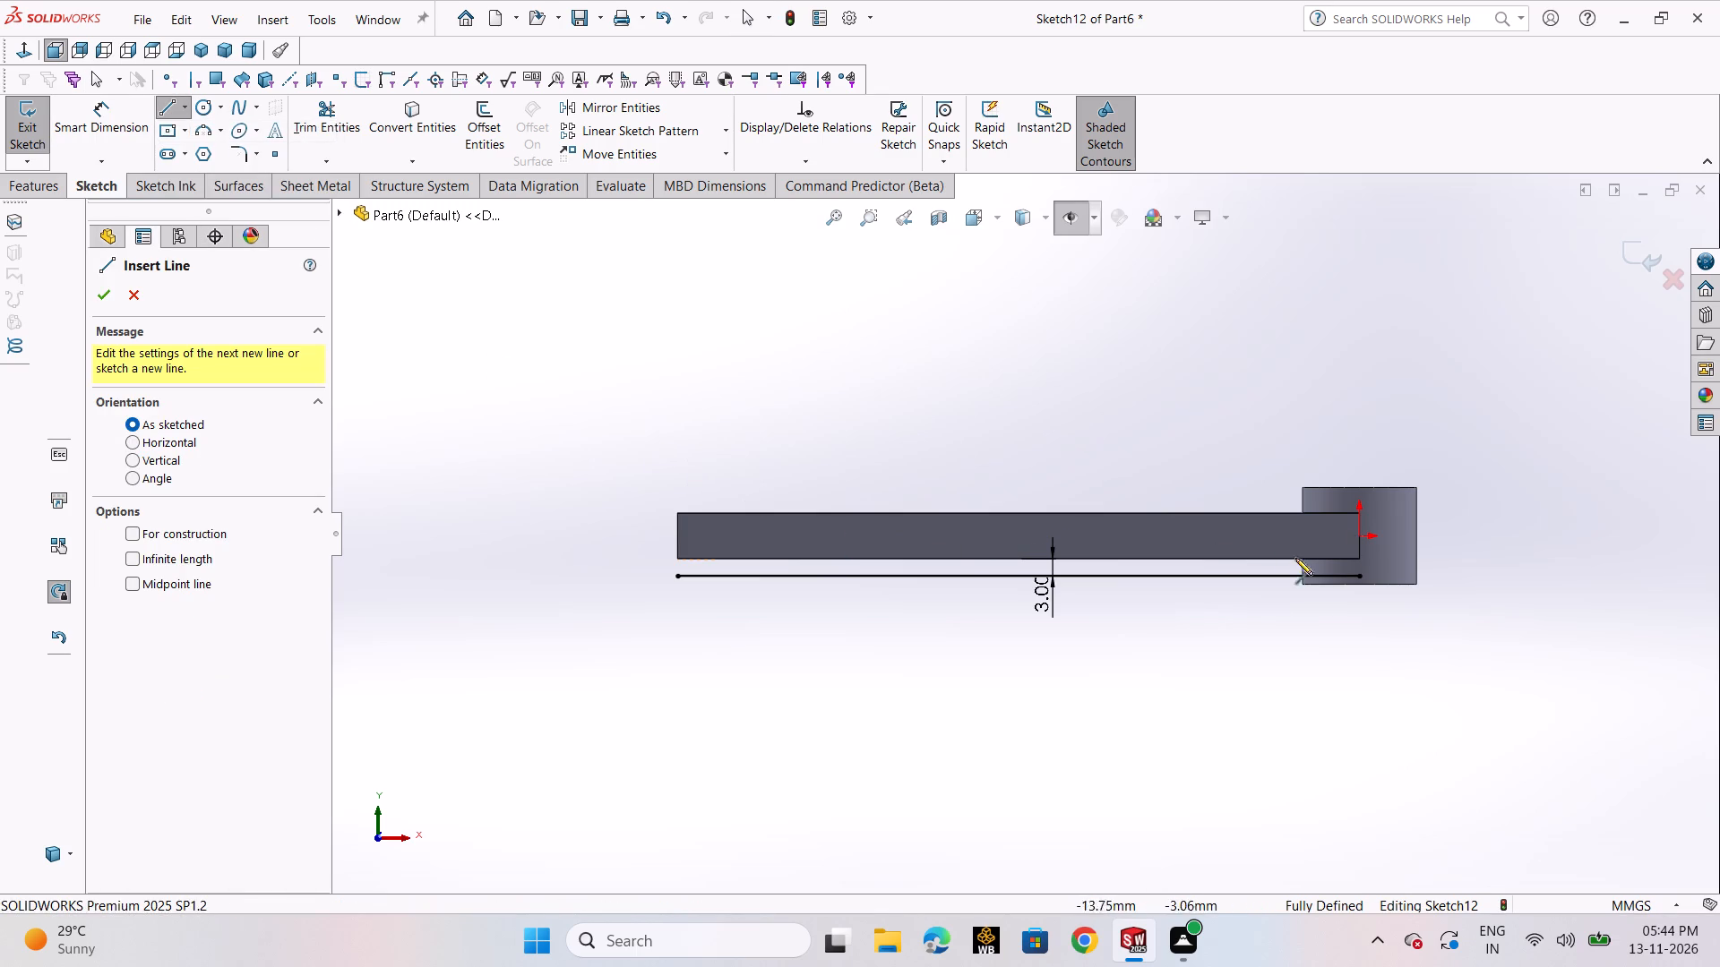
scroll(1404, 575, "down", 3)
scroll(1406, 566, "up", 2)
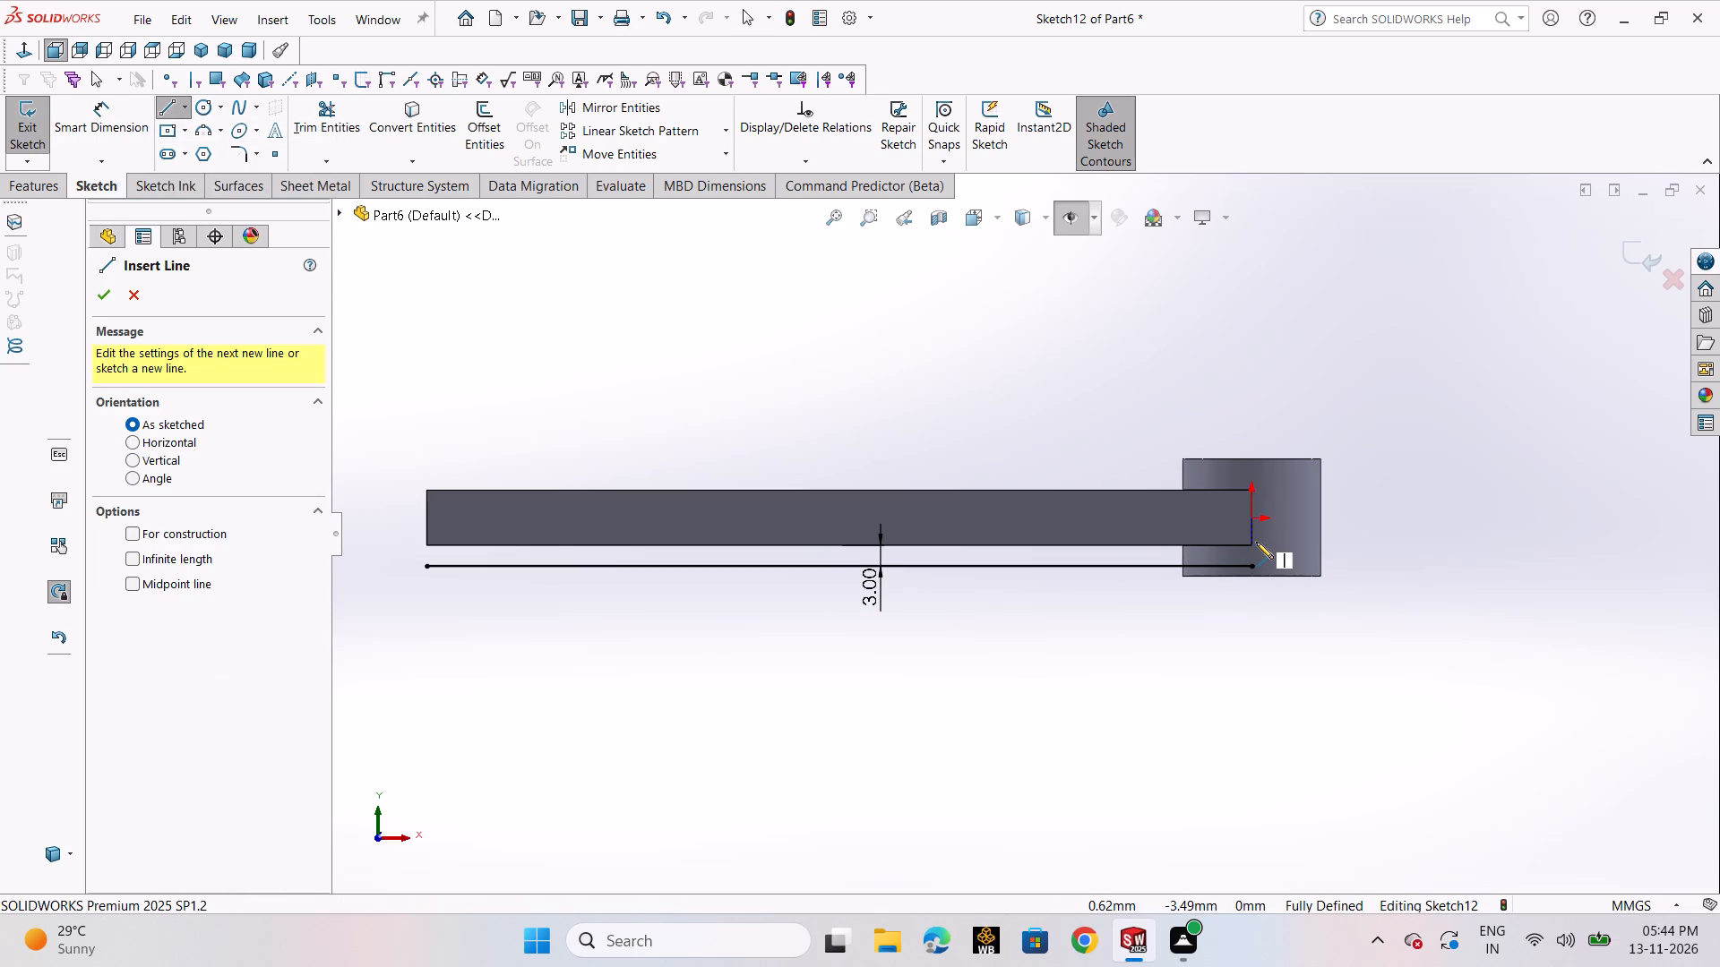
left_click(1254, 543)
left_click(1211, 565)
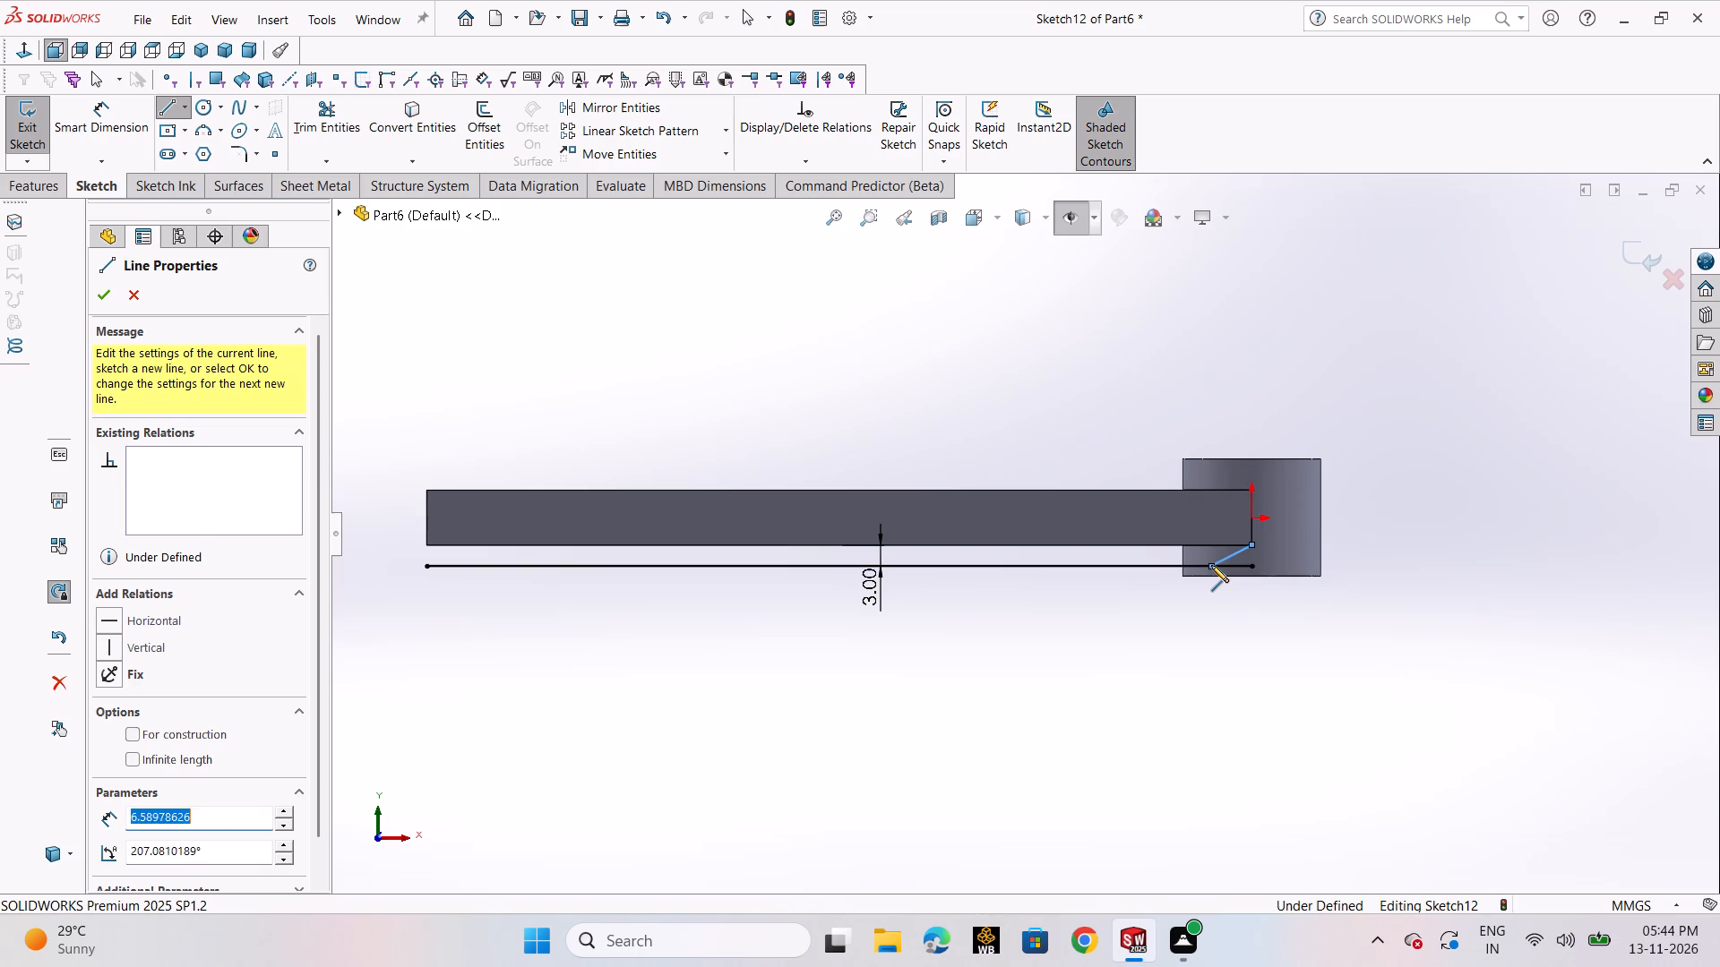
right_click(1211, 565)
left_click(1237, 577)
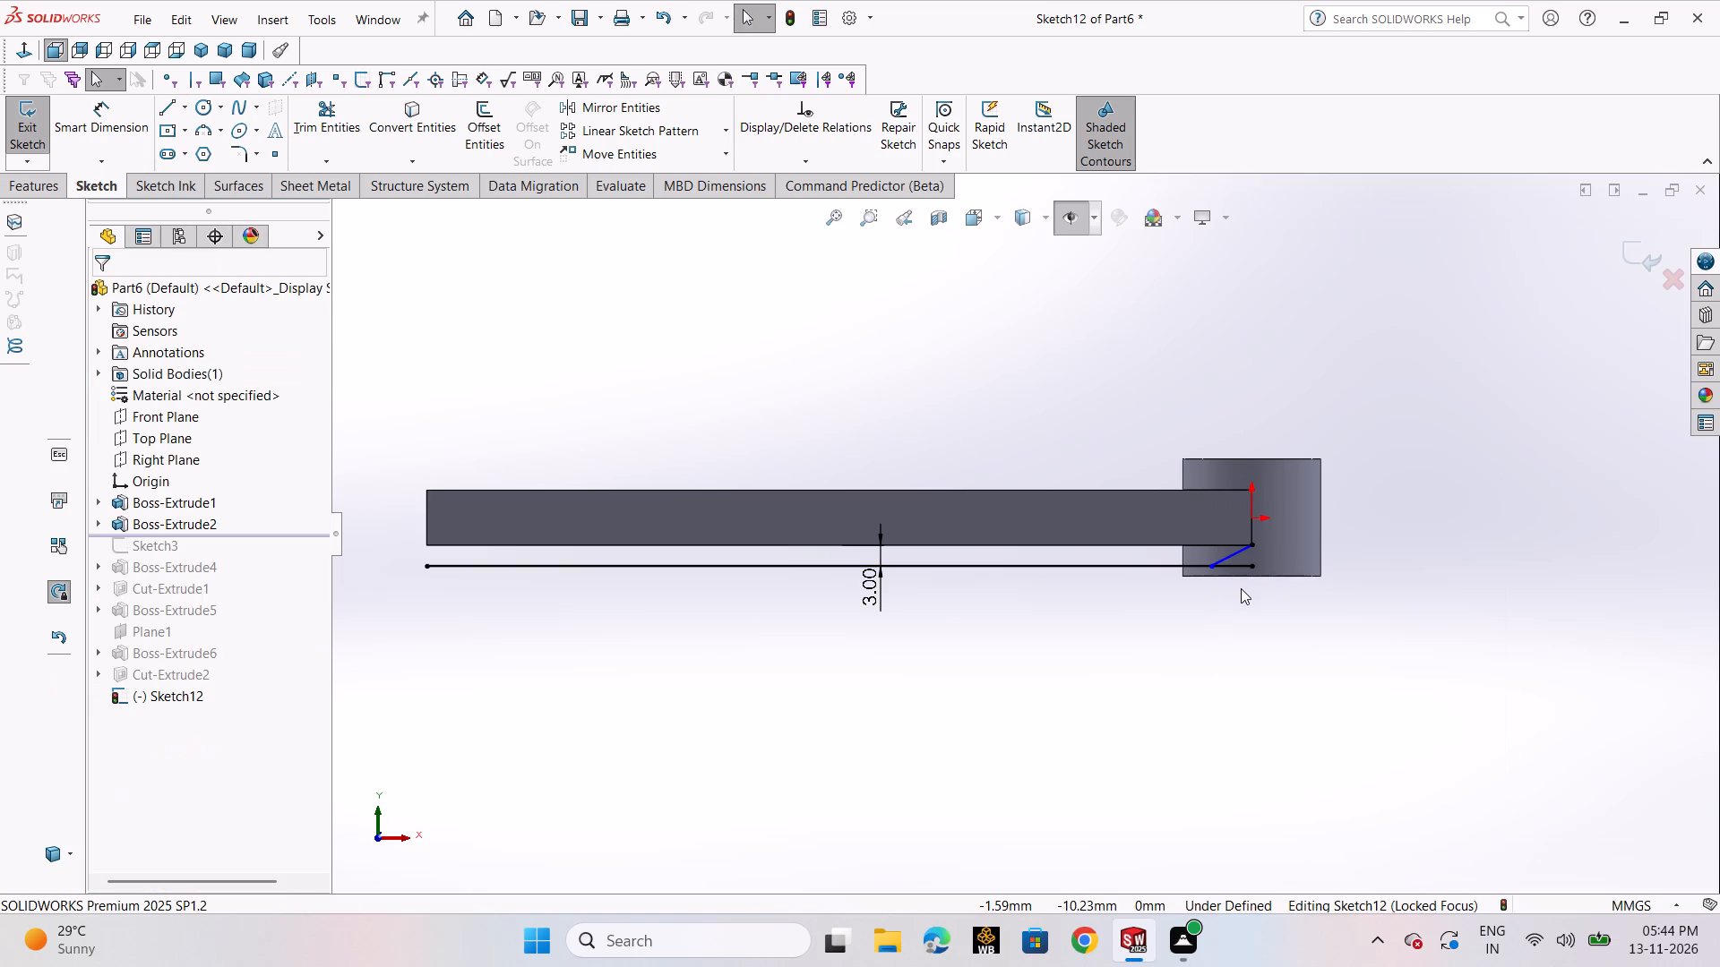
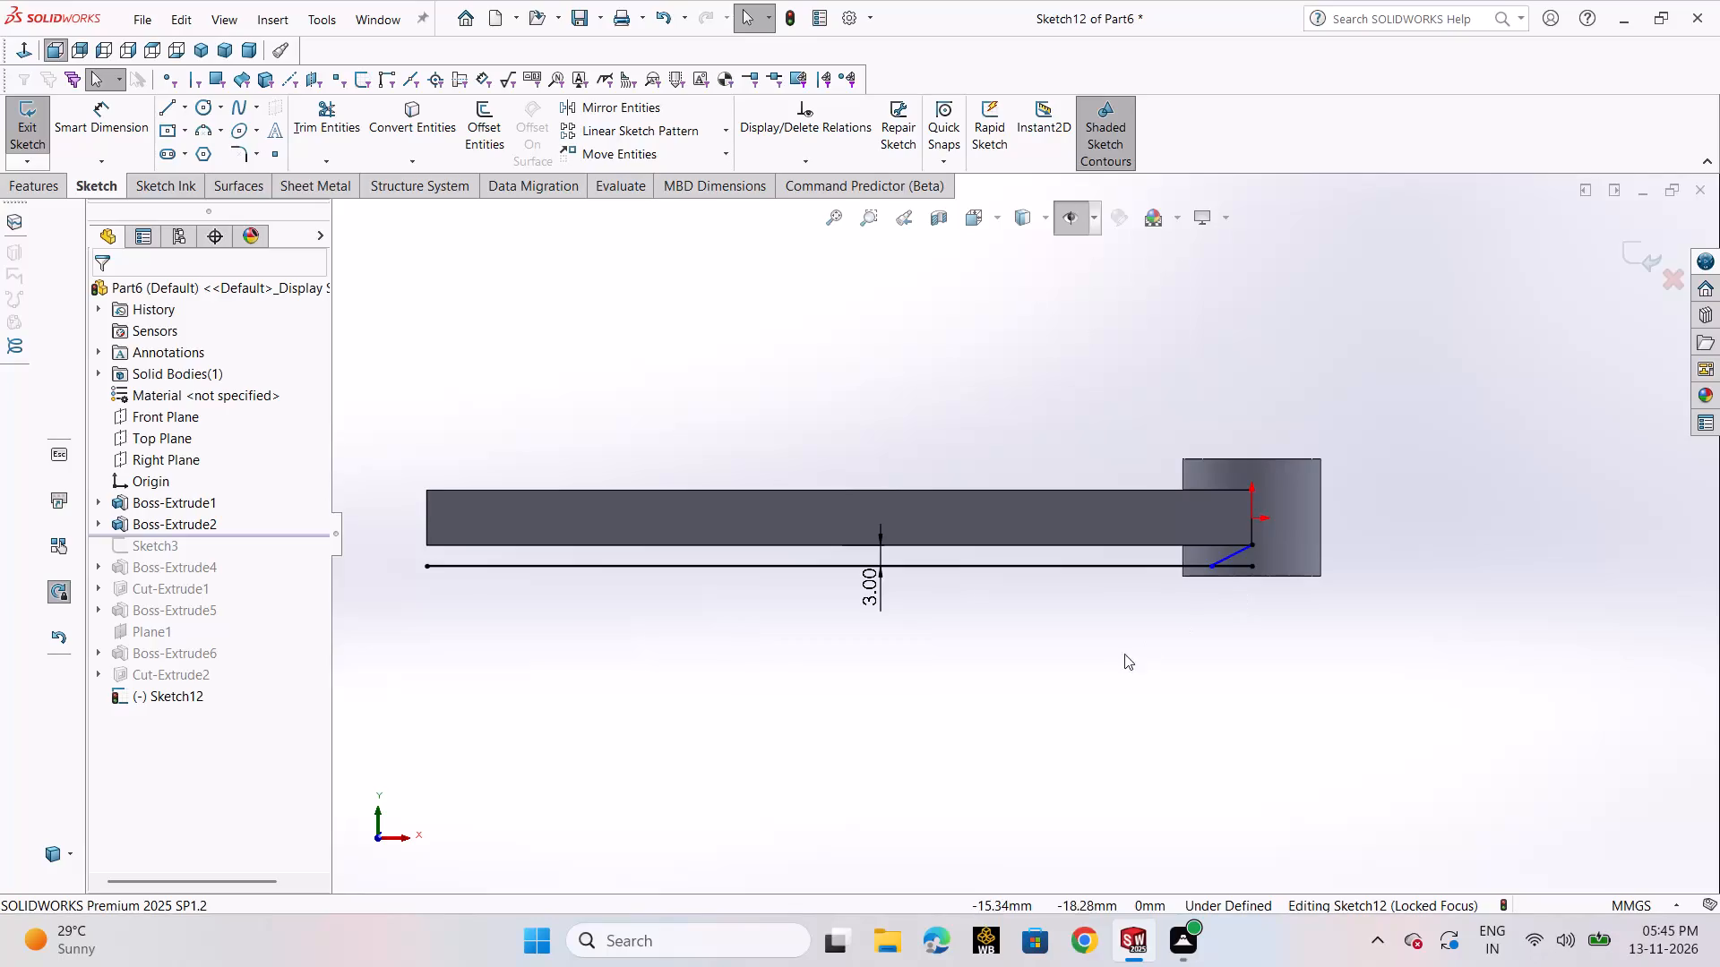
Undo the slanted line, the 3 mm downward offset and the side-face sketch.
key("ctrl+z")
key("ctrl+z")
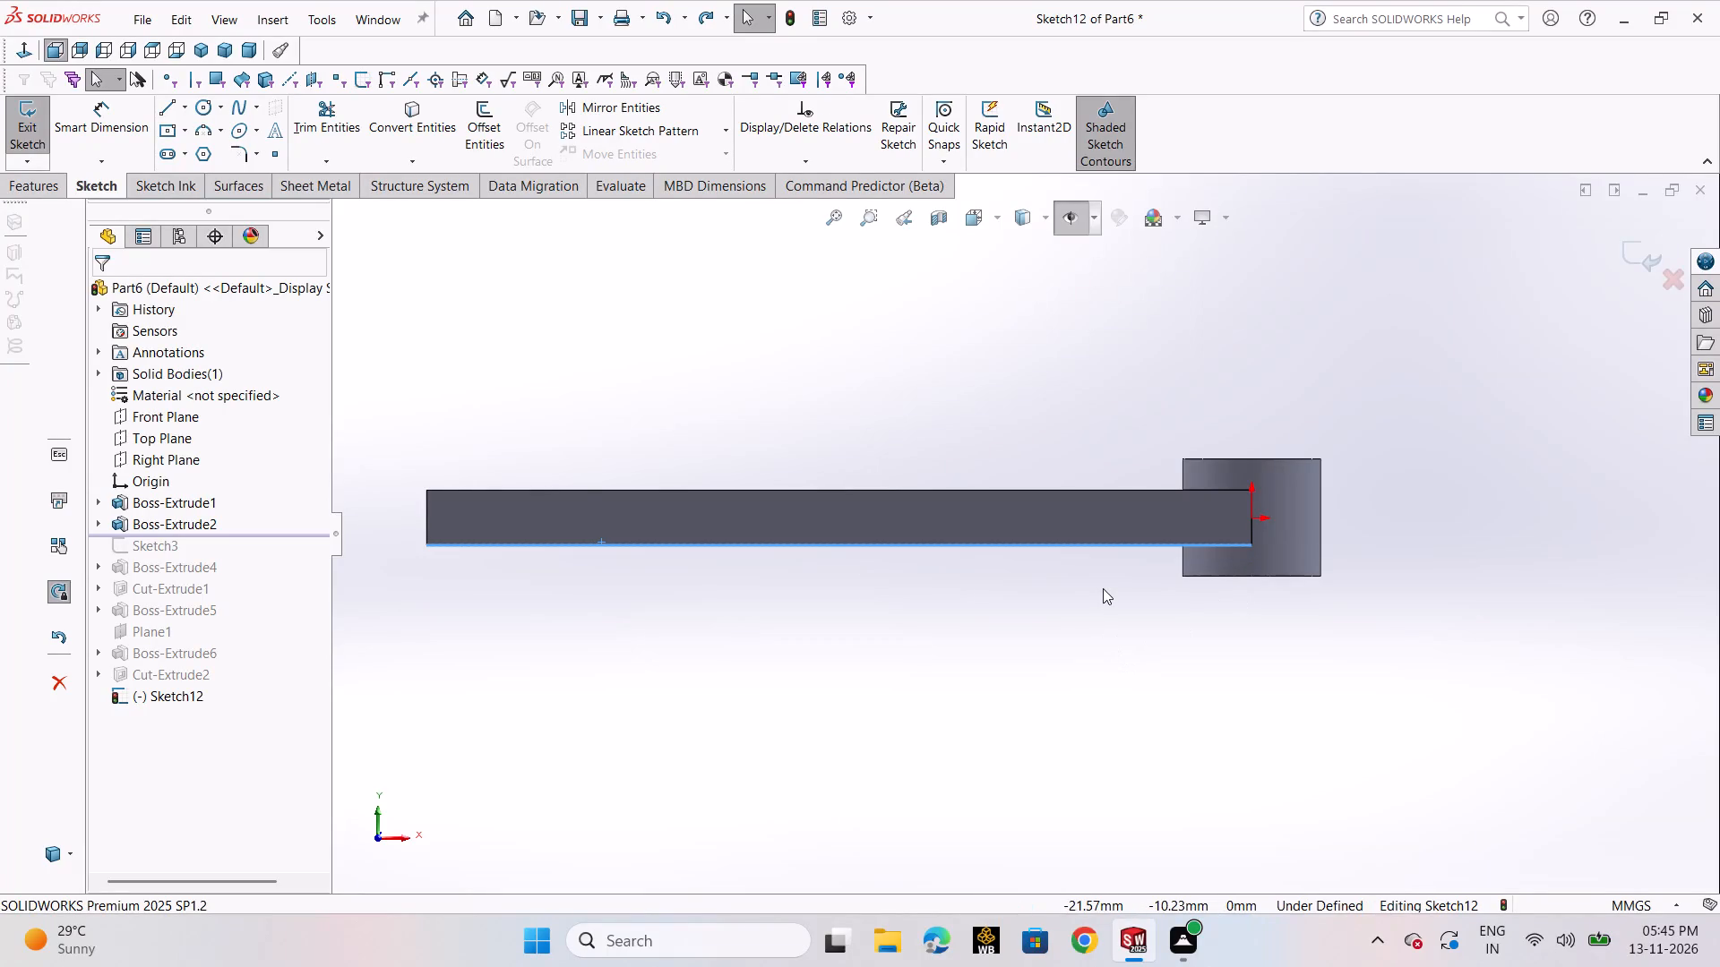
key("ctrl+z")
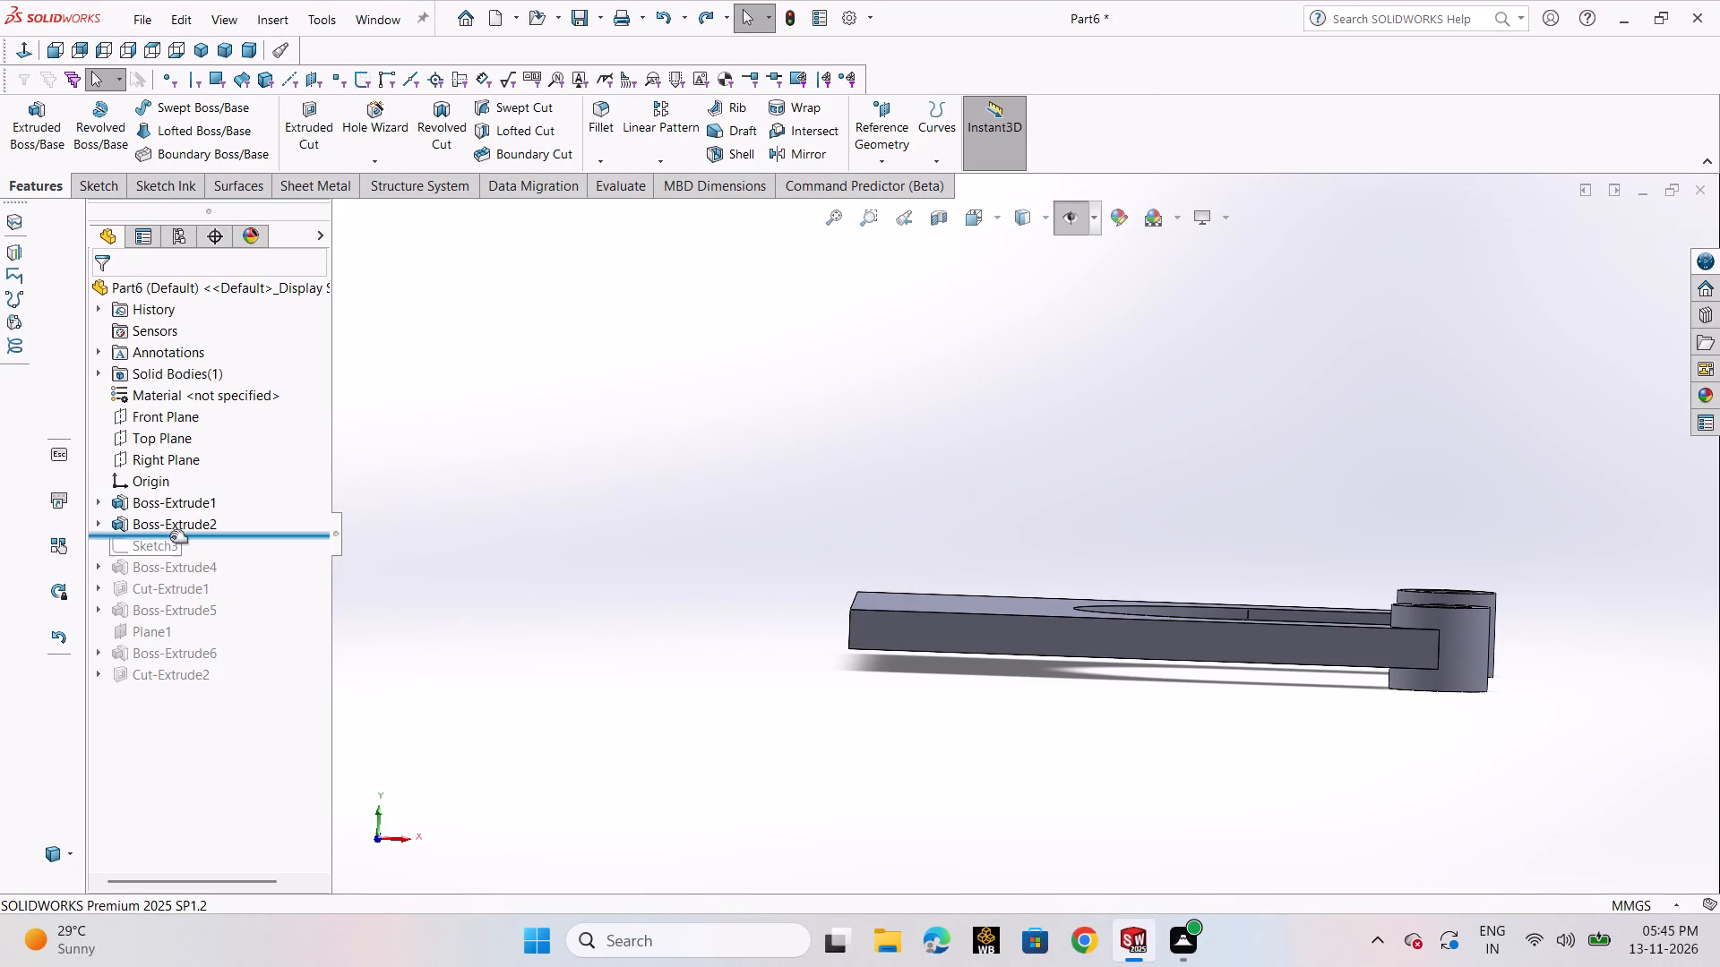
Check the definition of the plate extrusion, Boss-Extrude2.
left_click(153, 527)
left_click(165, 466)
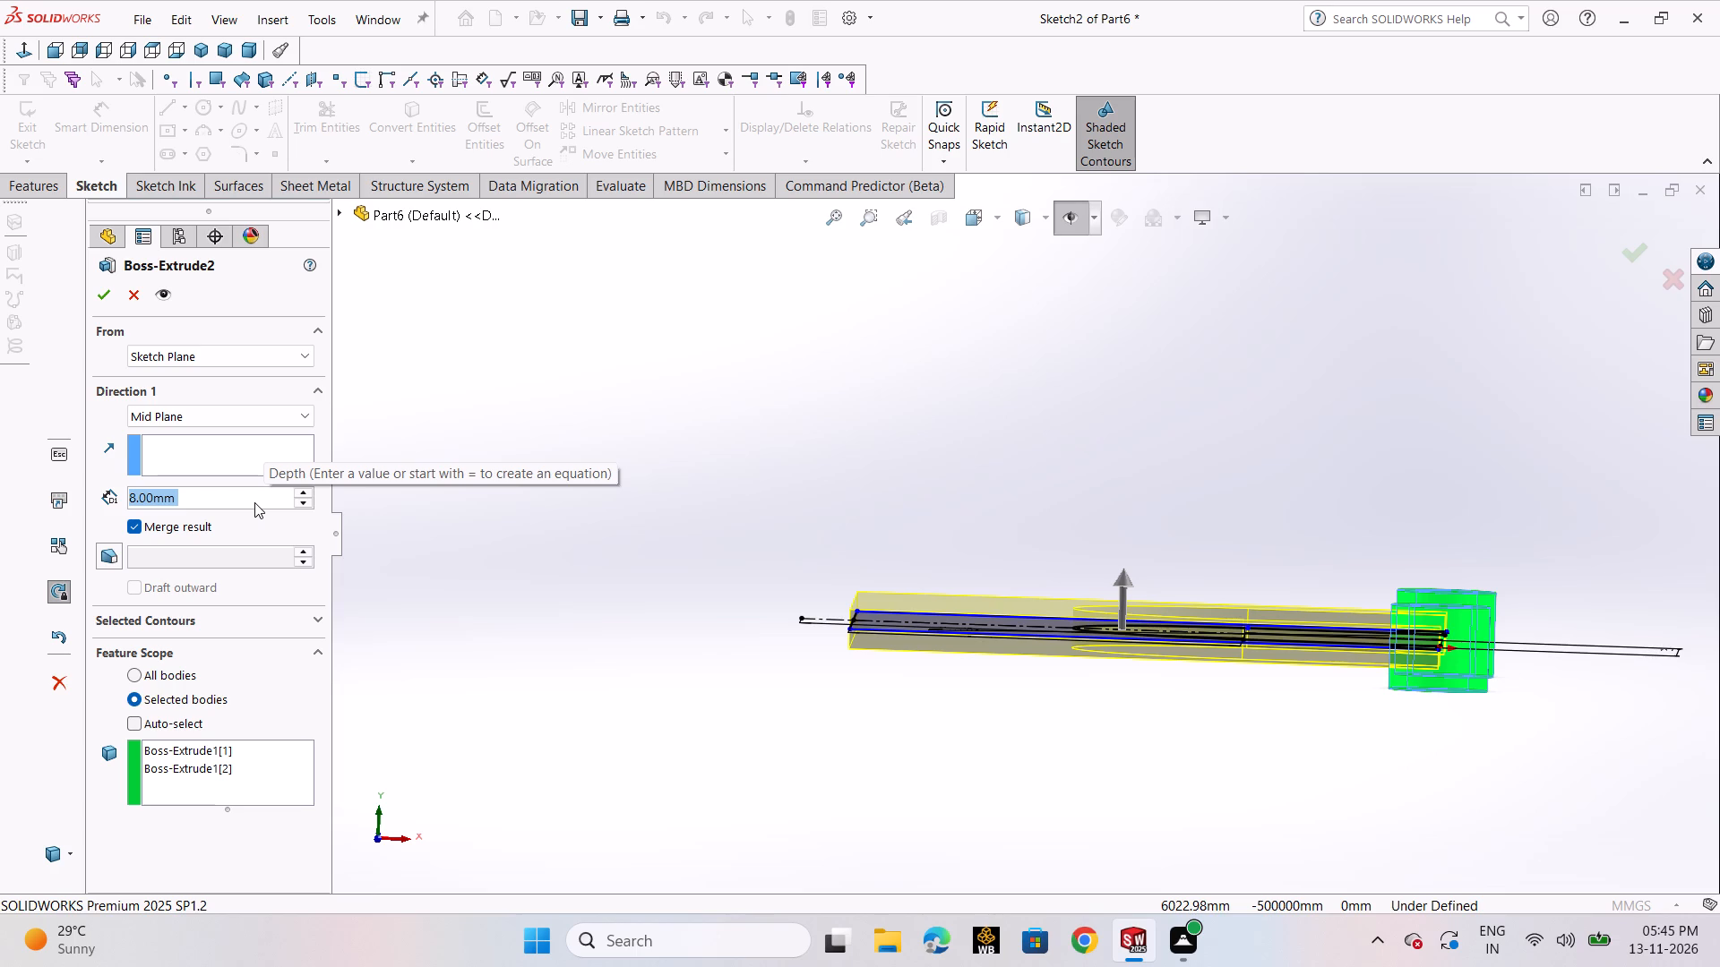
left_click(98, 297)
left_click(528, 459)
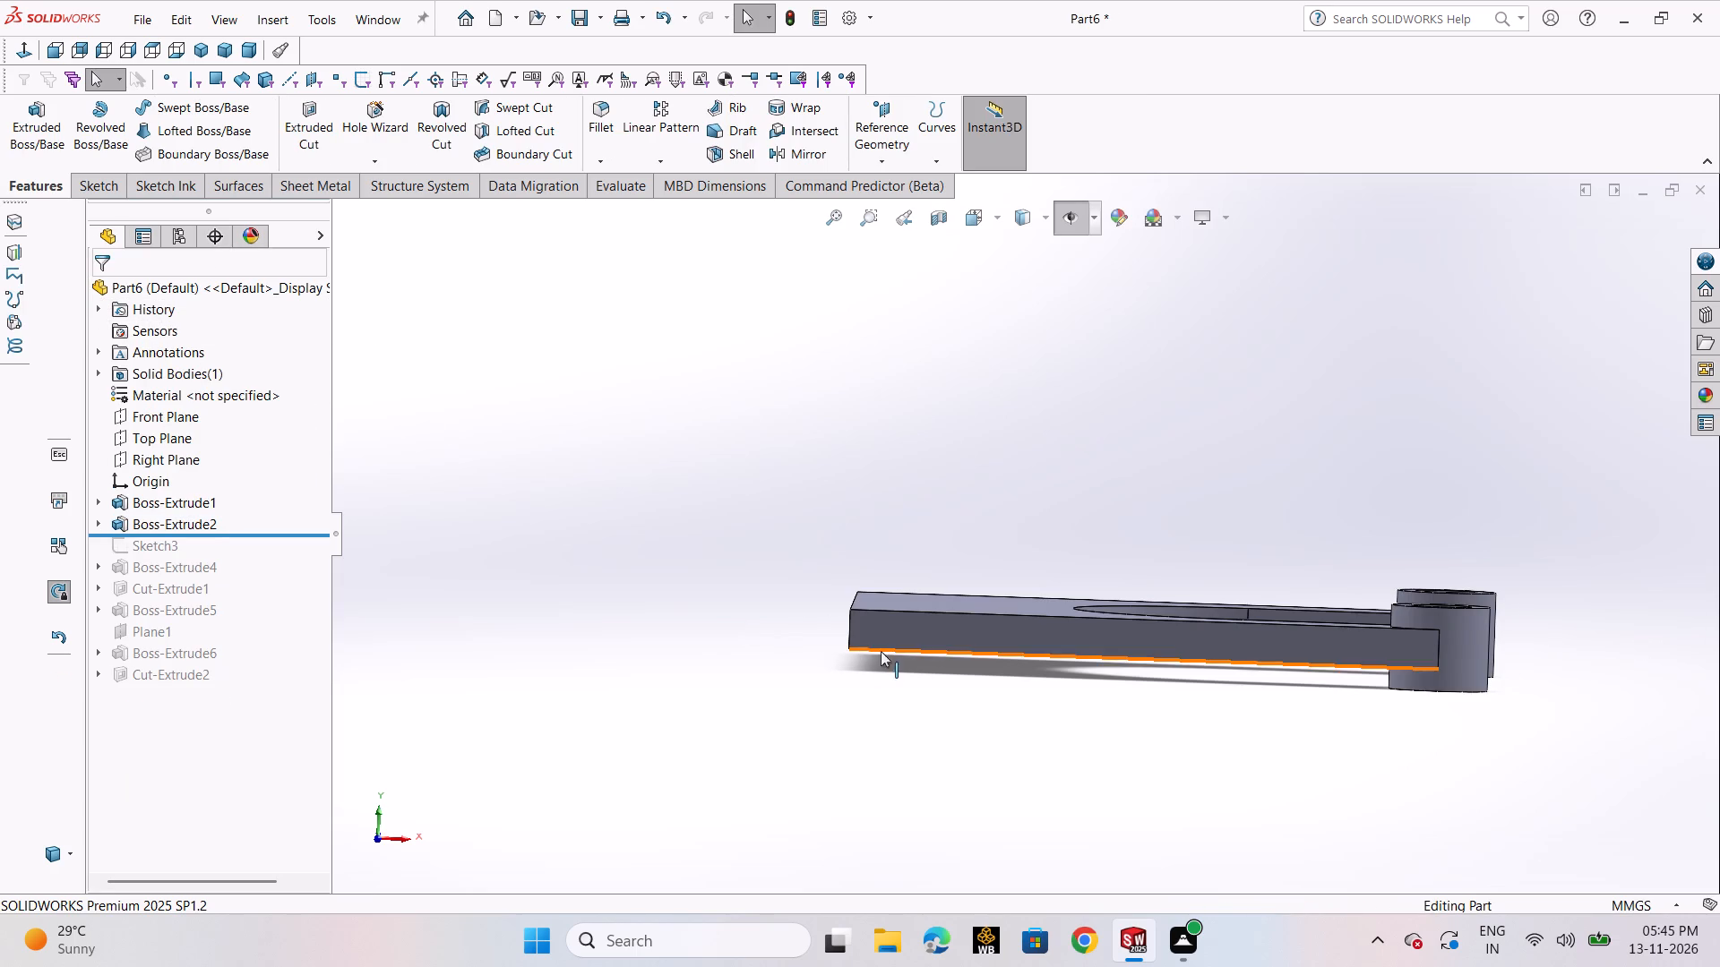
Start a sketch on the plate's long side face and offset its bottom edge 3 mm upward, into the plate.
left_click(897, 637)
left_click(988, 584)
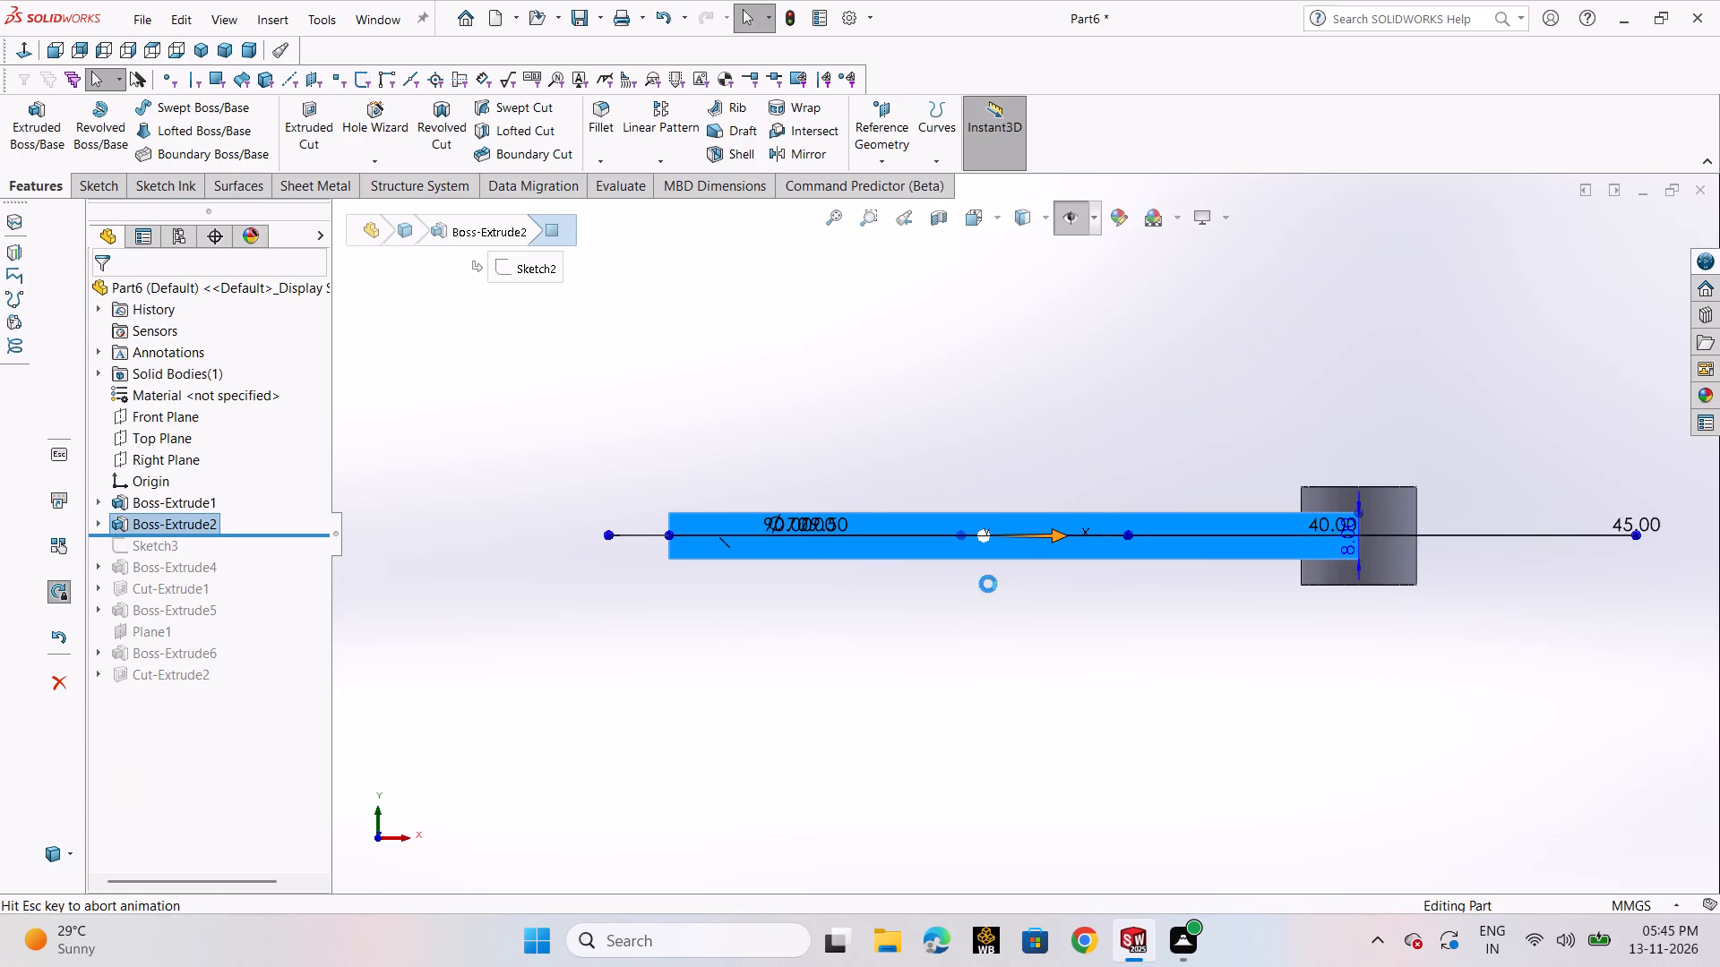
left_click(1068, 688)
left_click(495, 120)
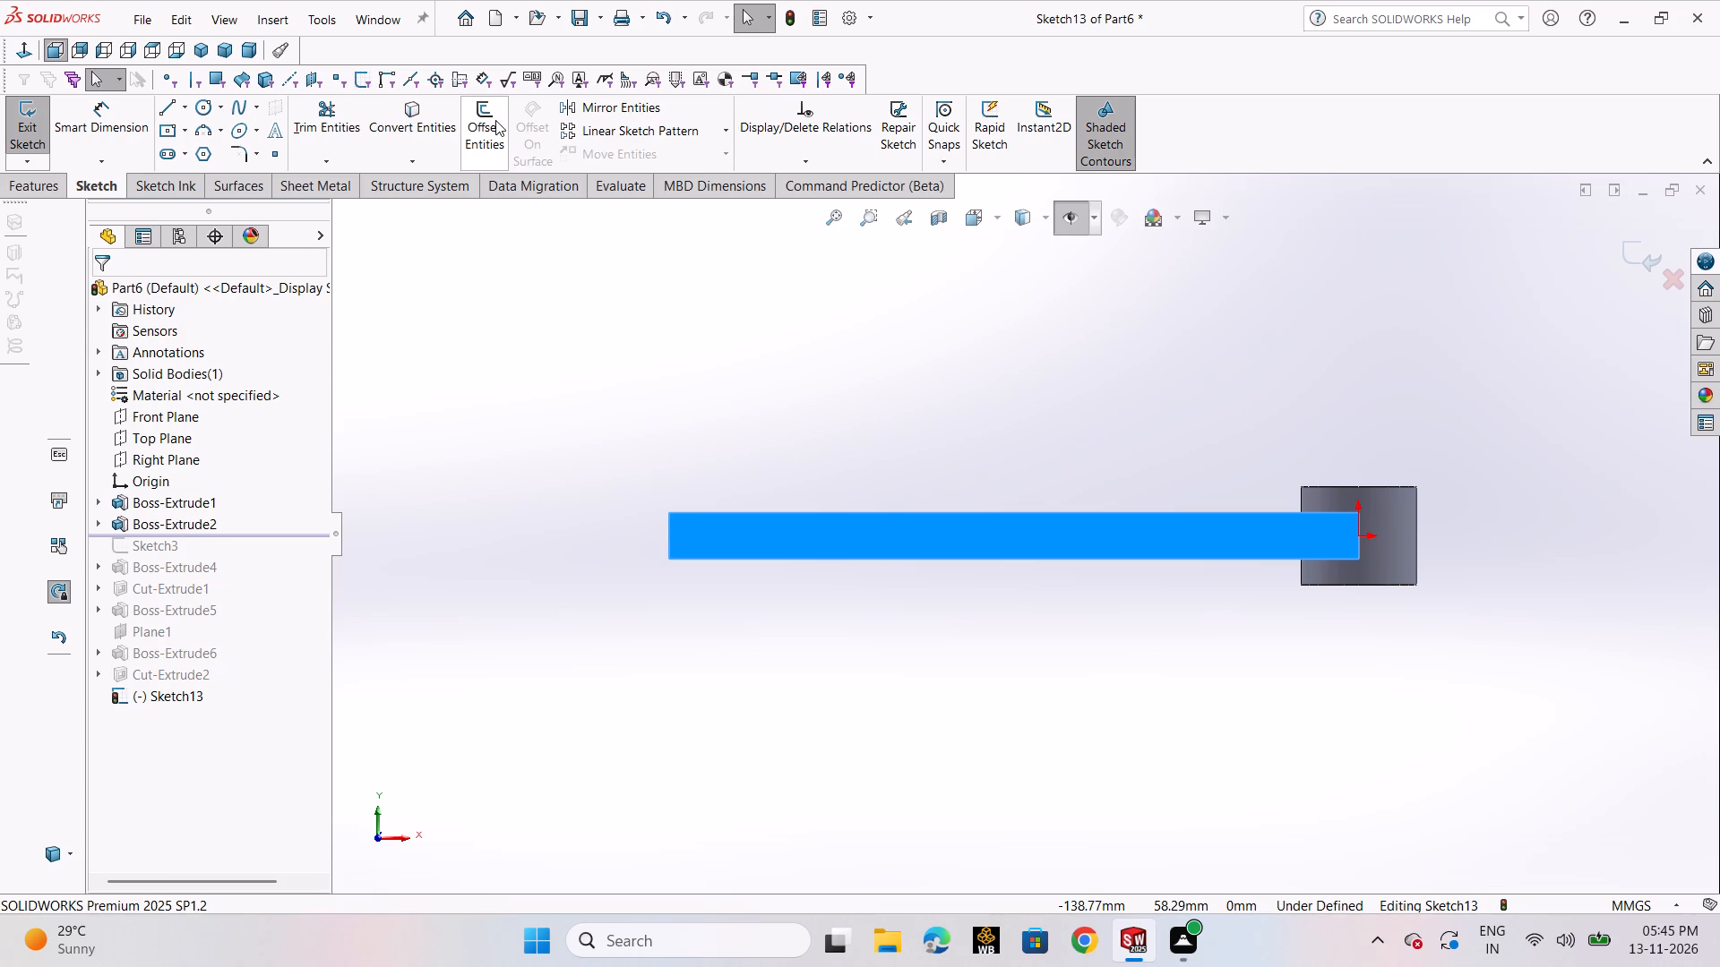
left_click(933, 560)
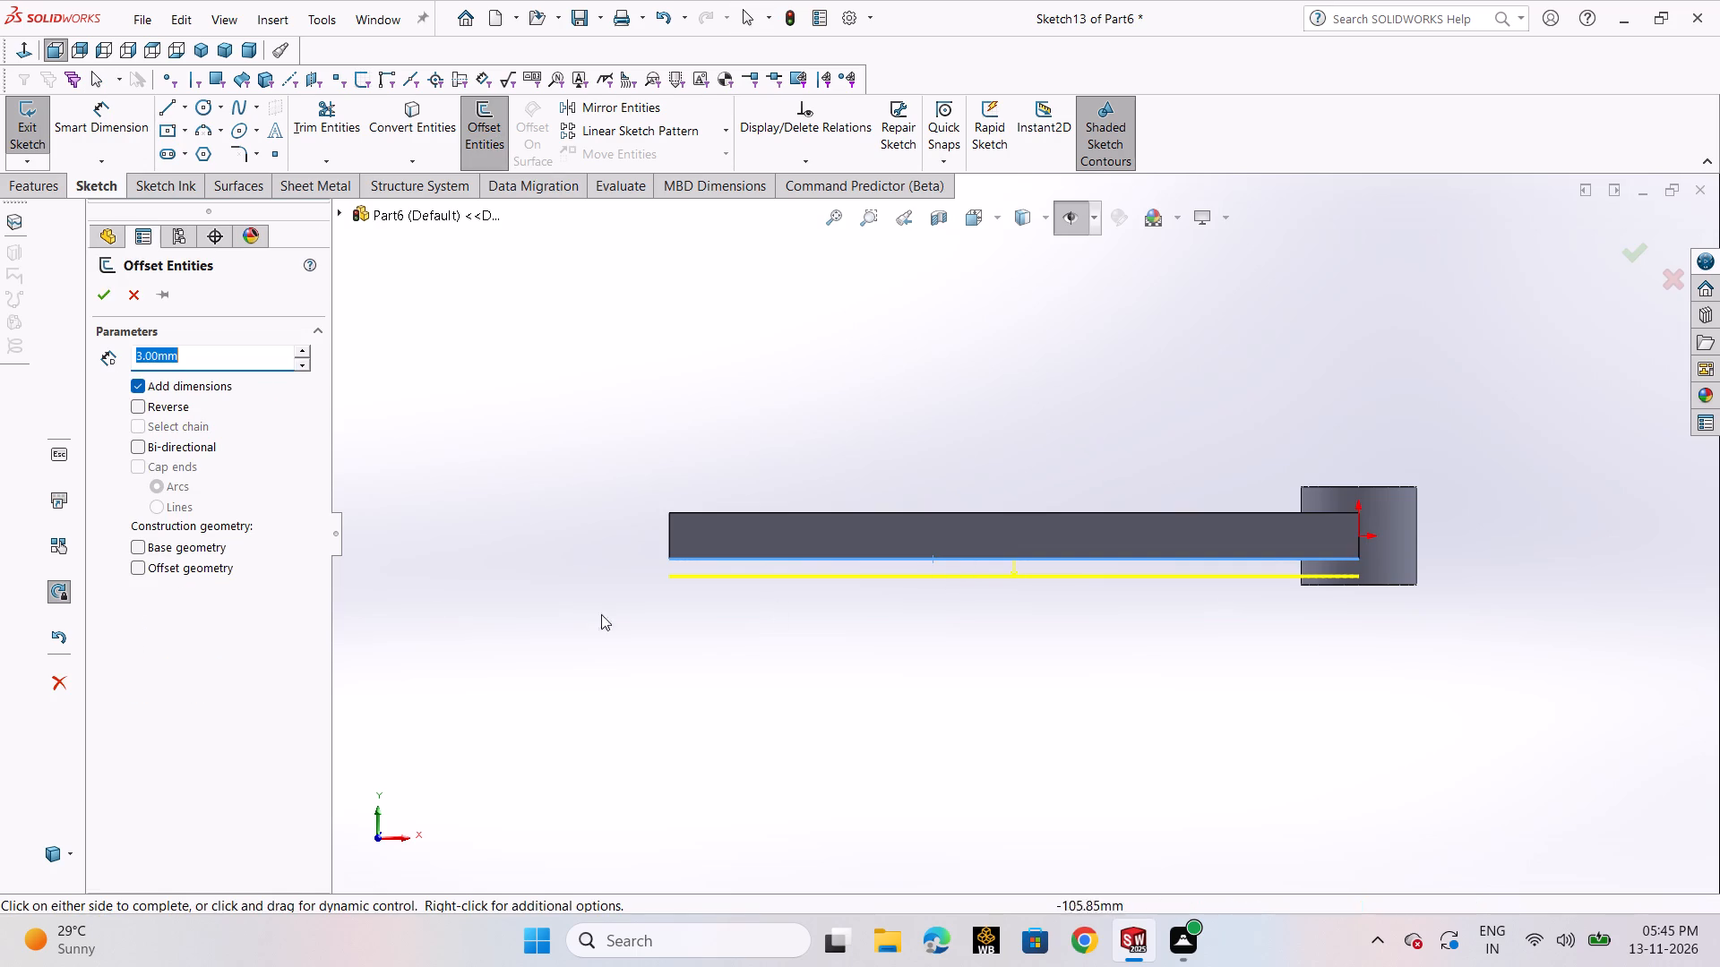
left_click(151, 404)
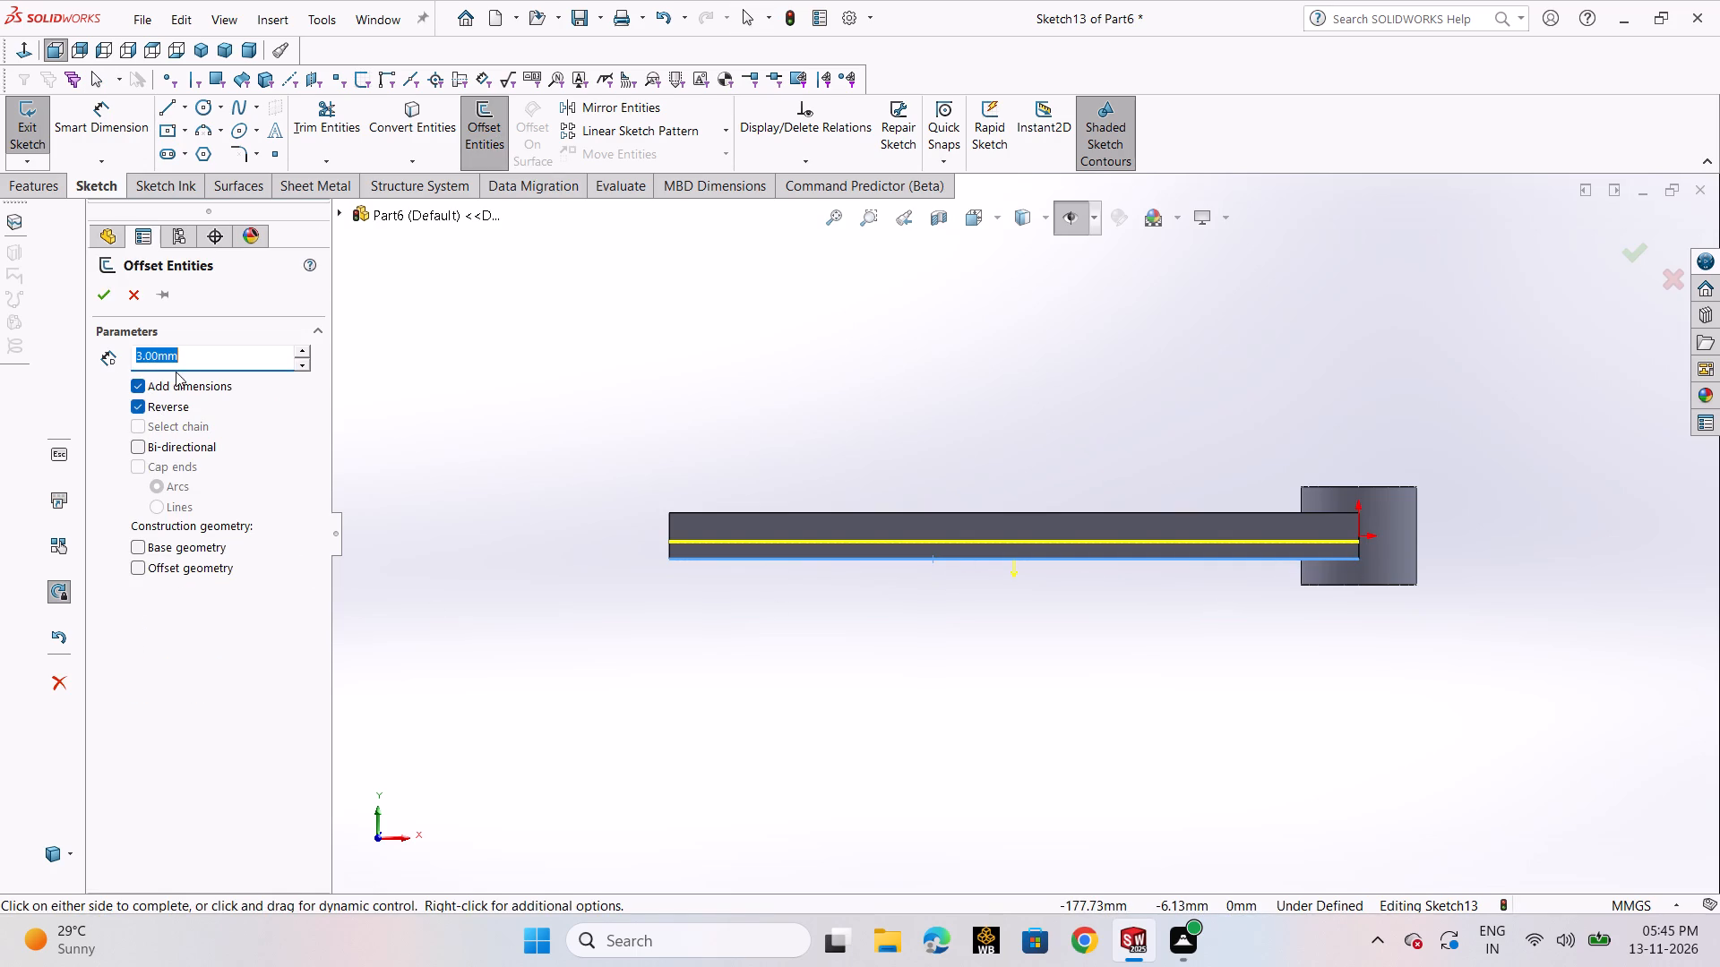
left_click(102, 301)
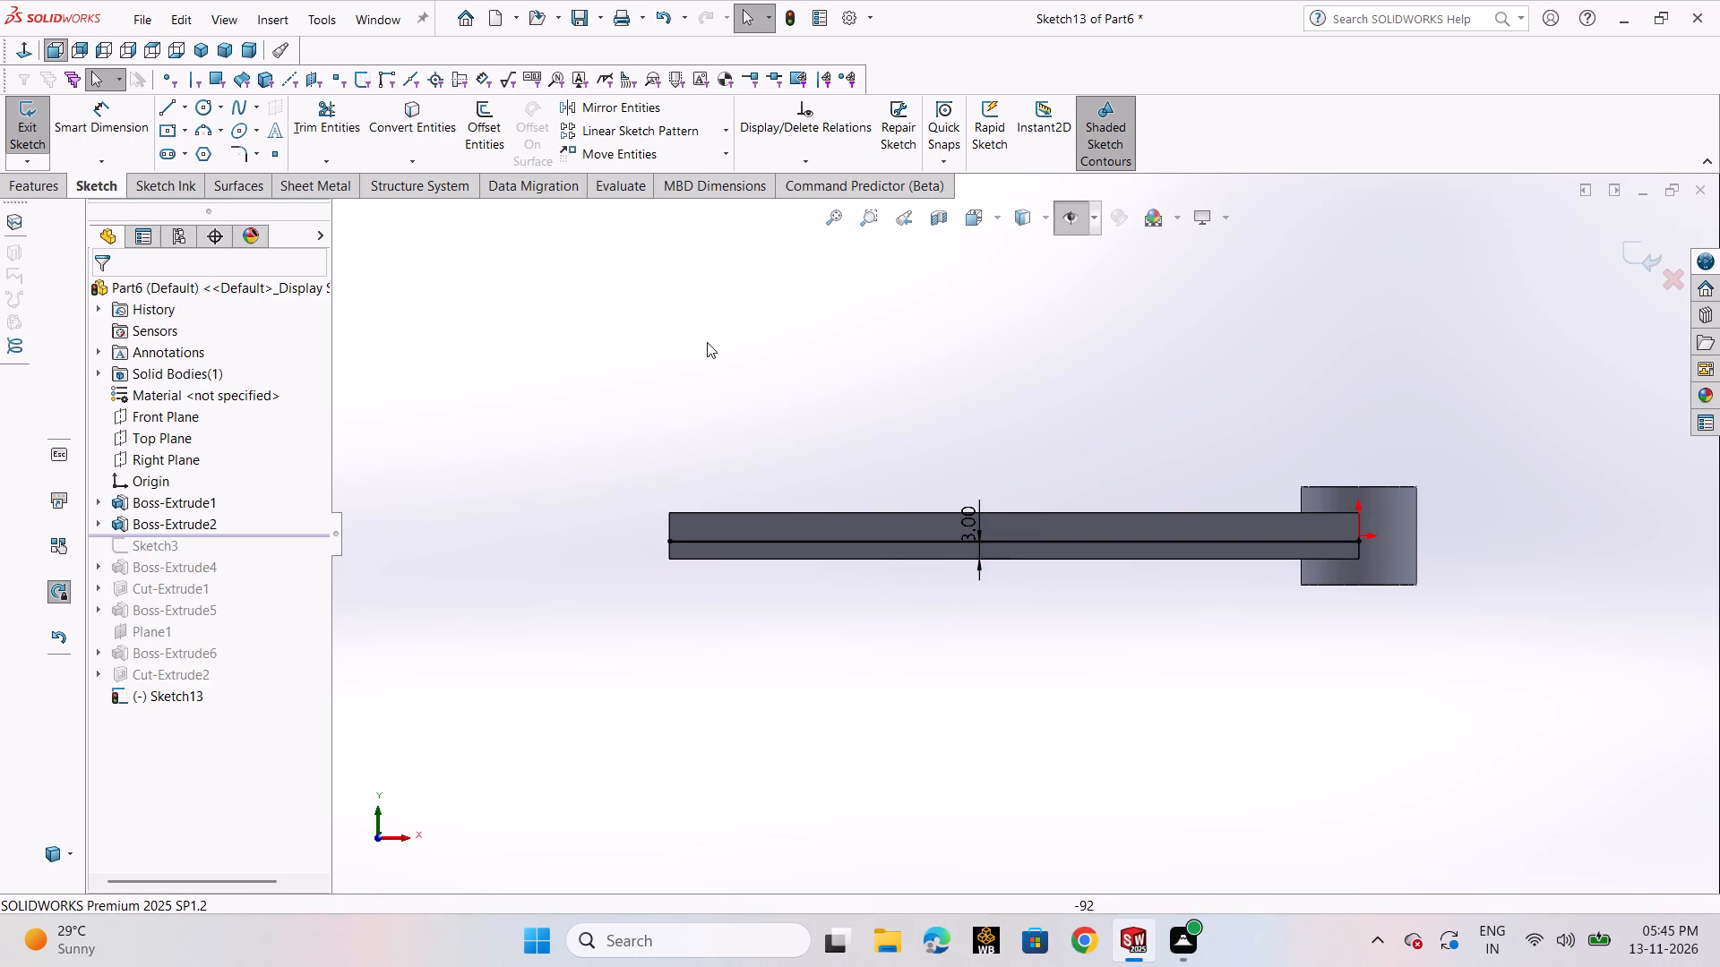
Draw a slanted line about 5.8 mm long from the offset line's ring end down to the plate's bottom edge.
left_click(159, 107)
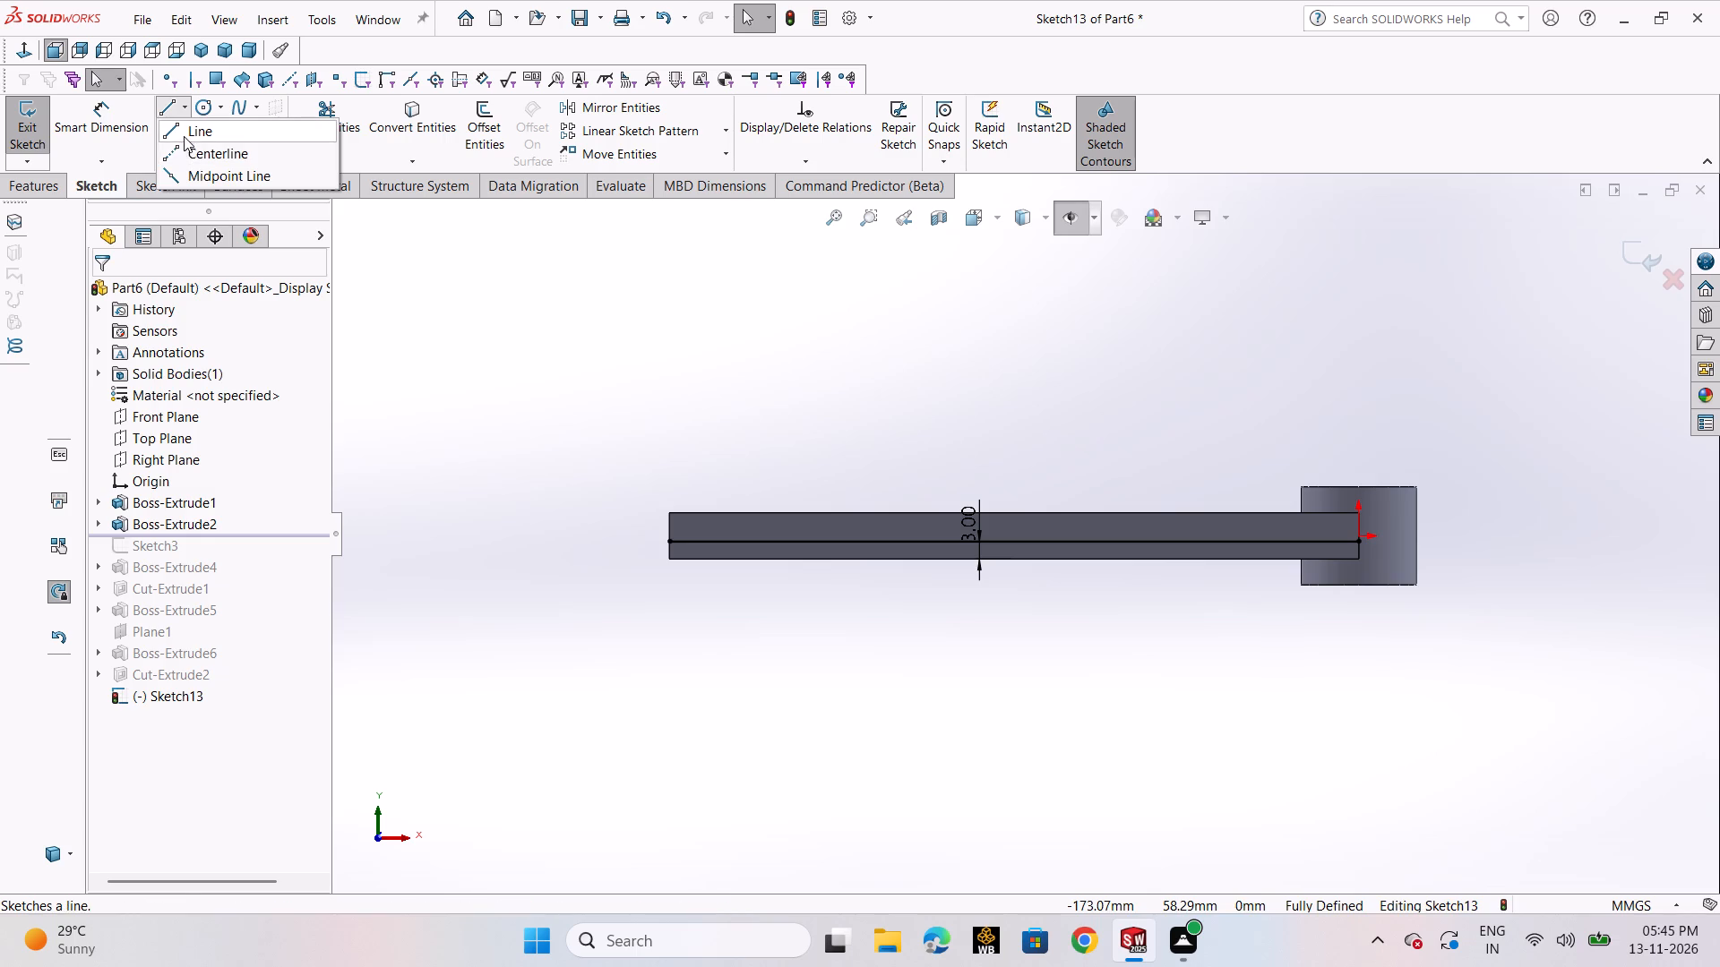
left_click(184, 136)
scroll(1348, 557, "down", 4)
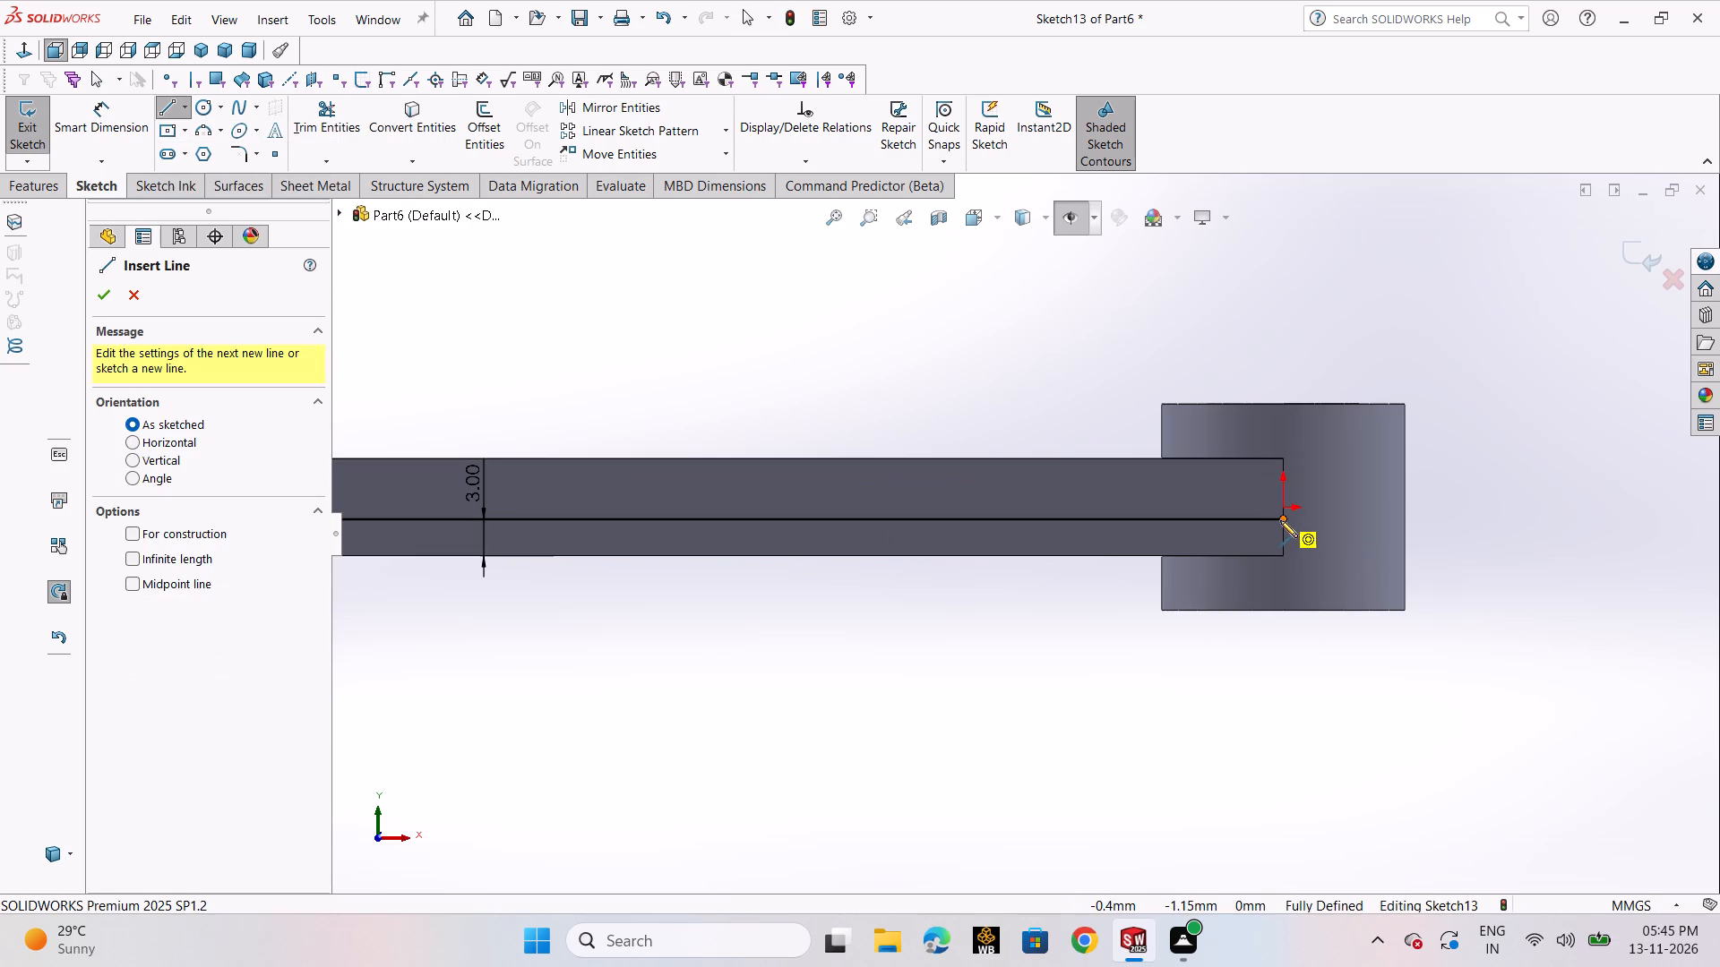
left_click(1282, 520)
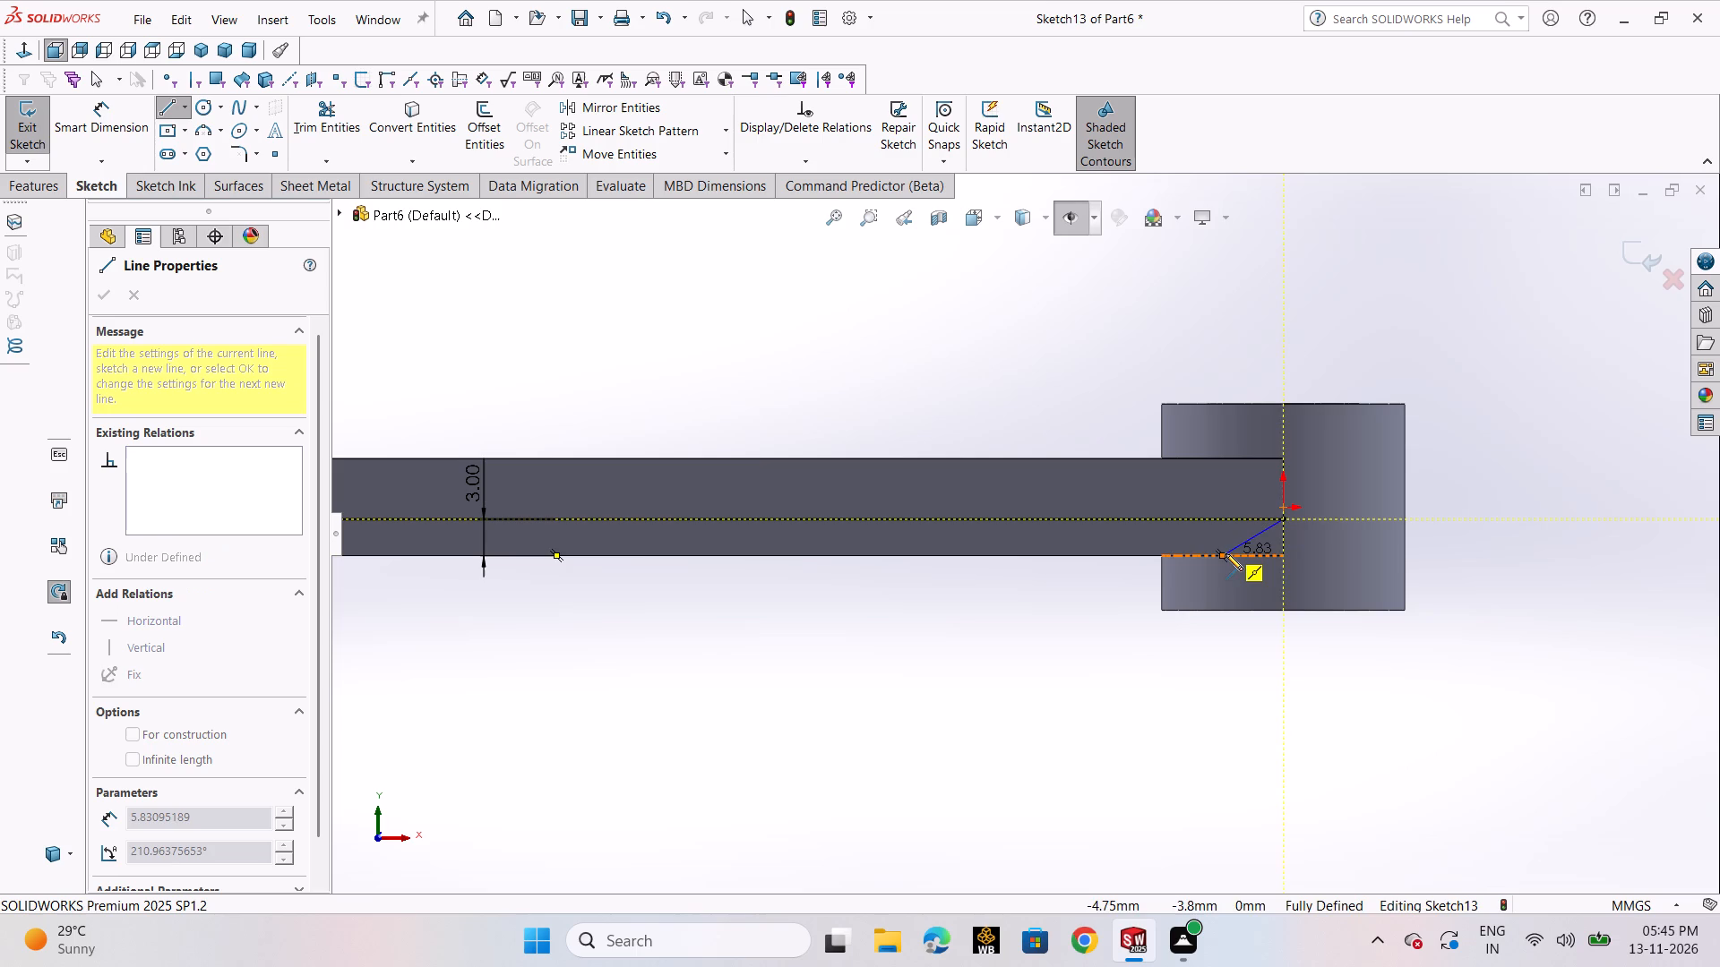
left_click(1225, 553)
right_click(1225, 553)
left_click(1248, 561)
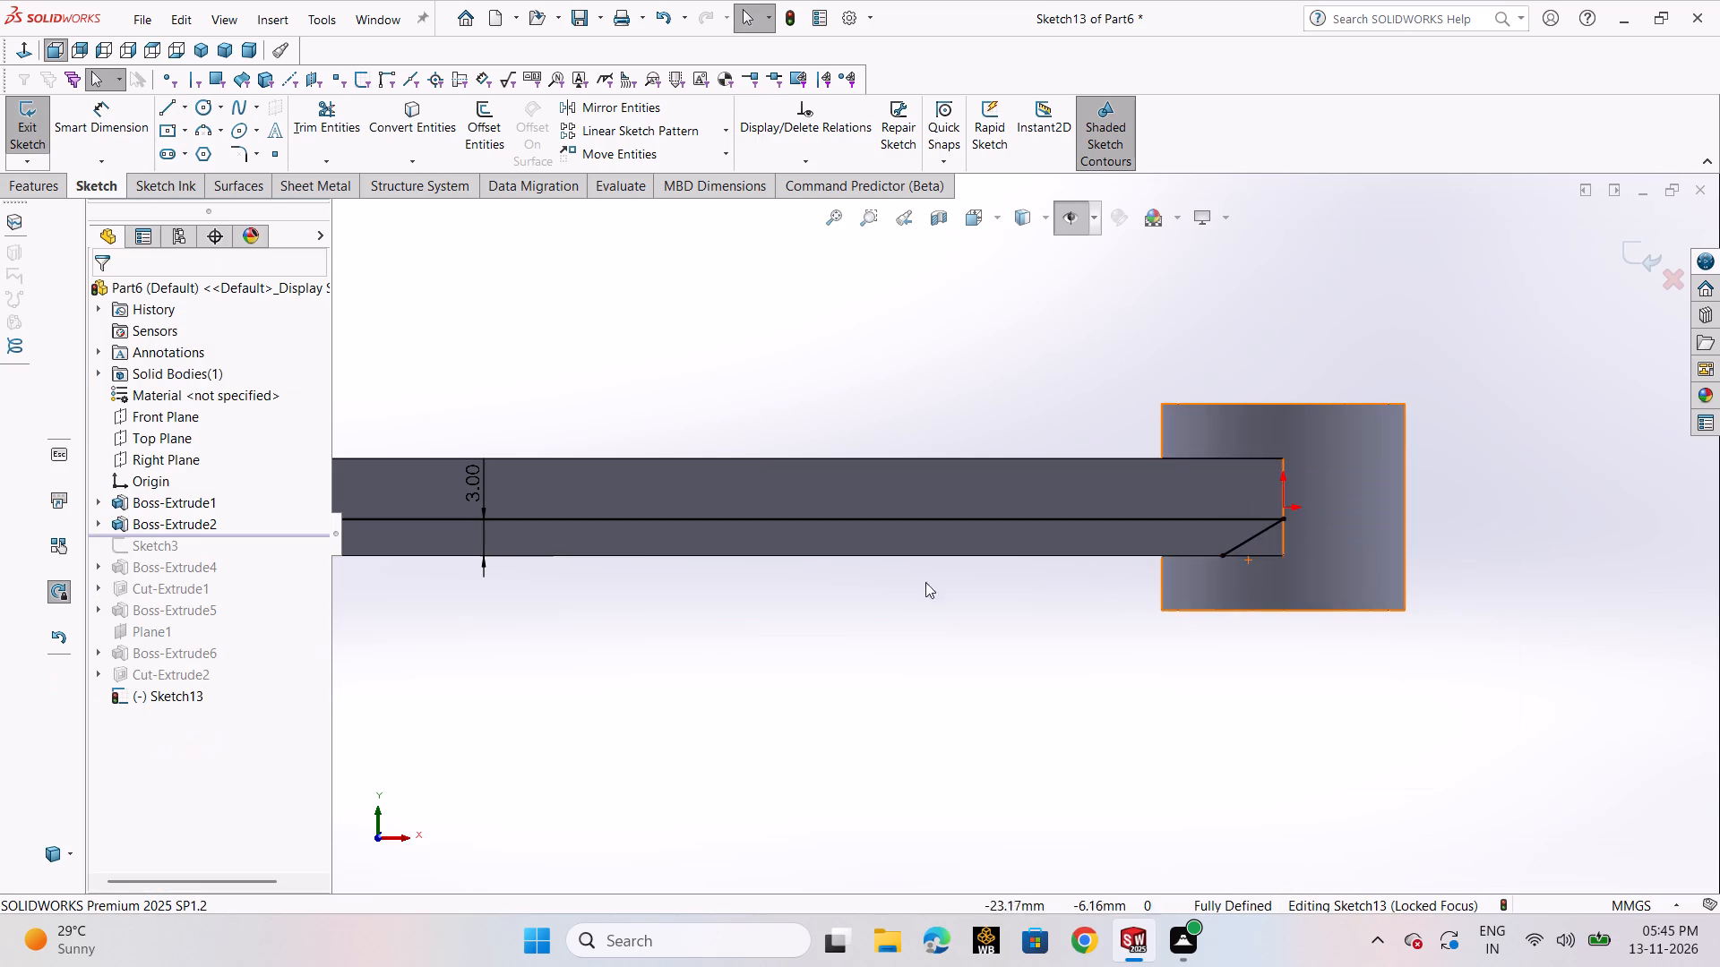
Draw a slanted line about 6.8 mm long from the offset line's far end, opposite the ring, to the bottom edge.
scroll(851, 579, "up", 2)
scroll(848, 578, "down", 1)
scroll(848, 578, "up", 5)
scroll(703, 466, "down", 2)
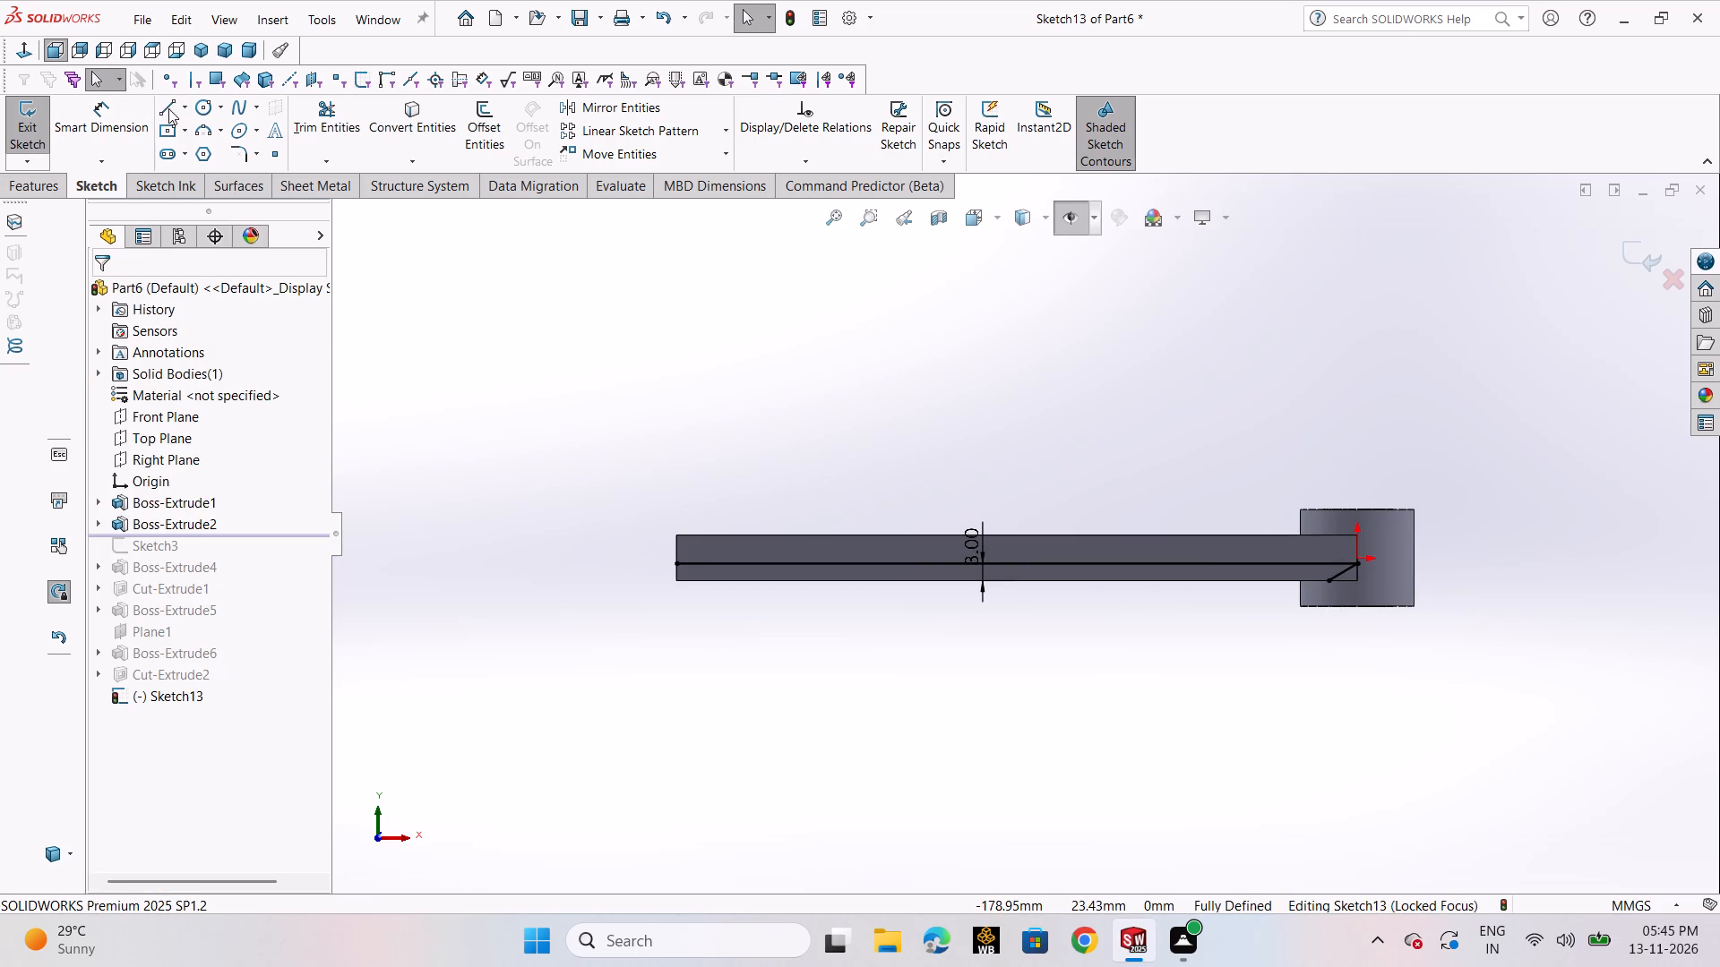
left_click(170, 109)
left_click(182, 127)
scroll(636, 561, "down", 3)
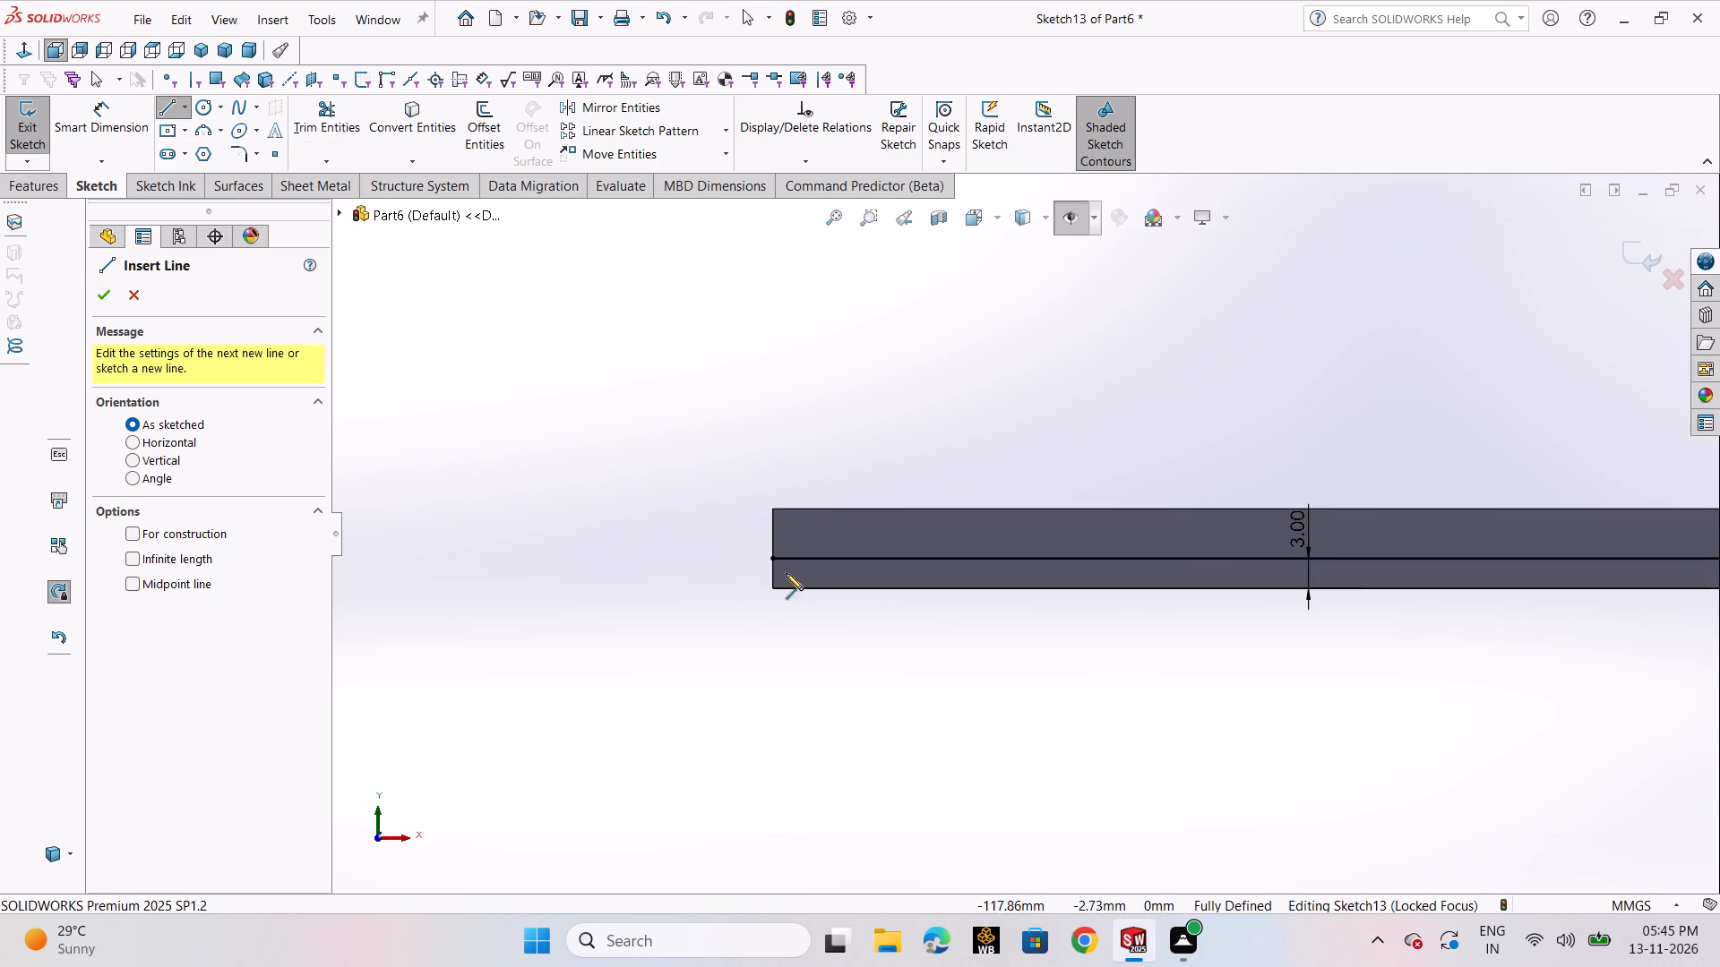
left_click(774, 561)
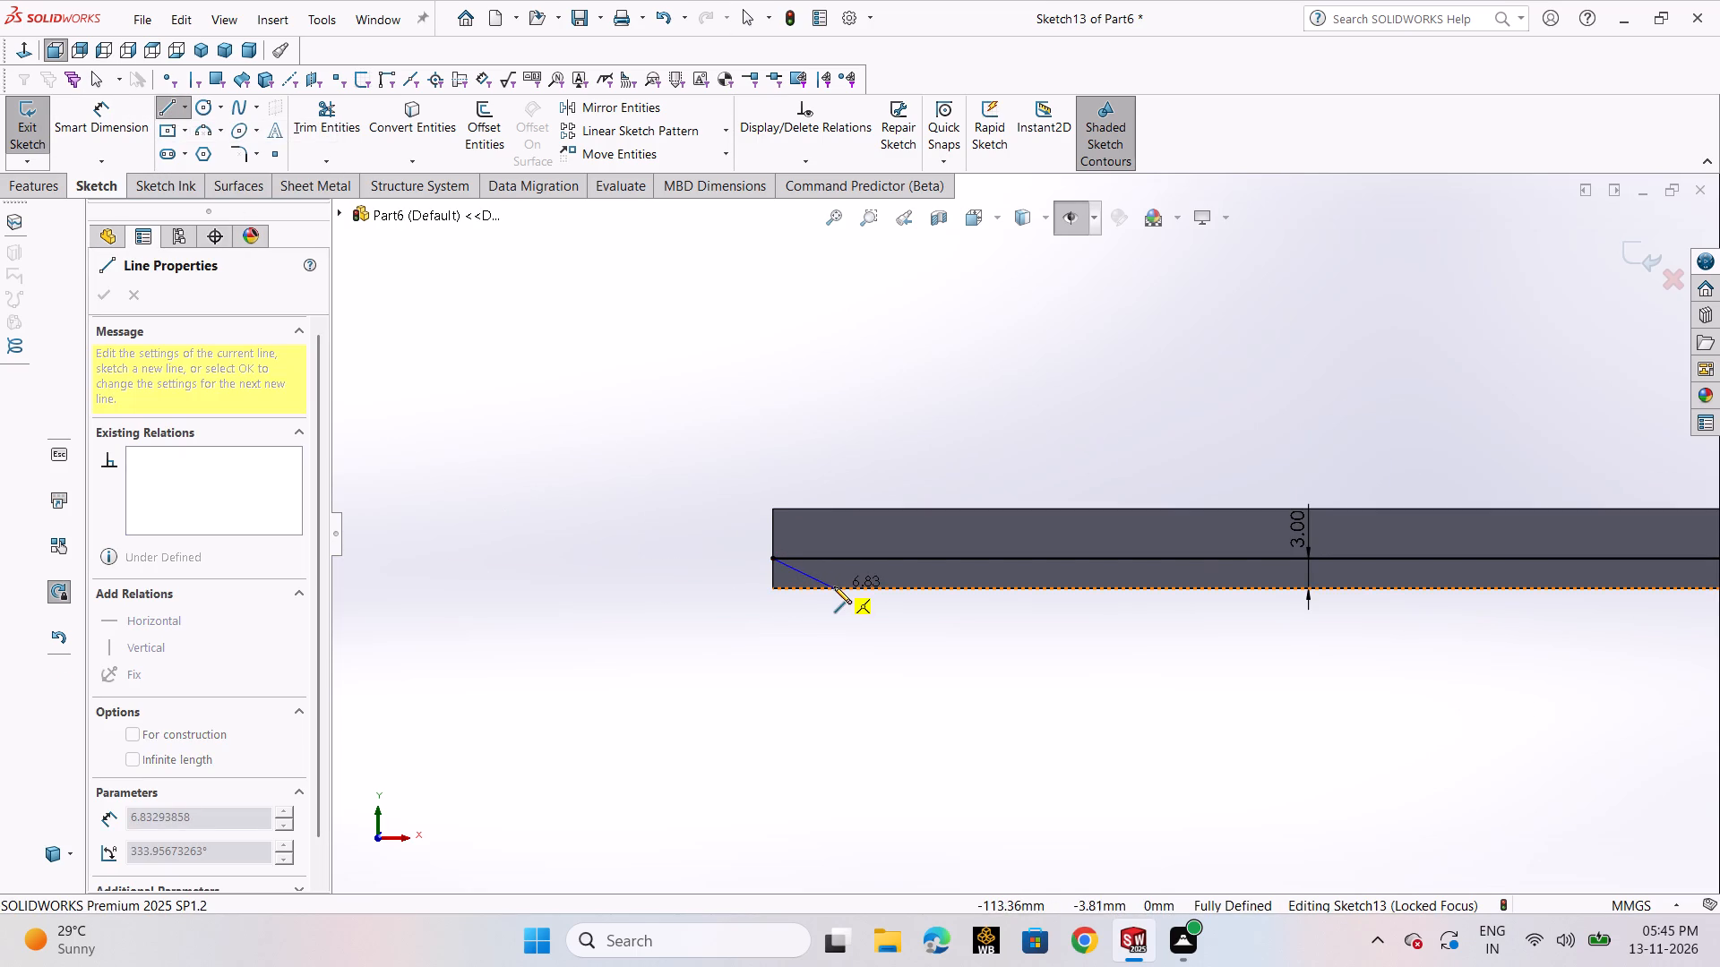
left_click(834, 587)
right_click(834, 587)
left_click(867, 595)
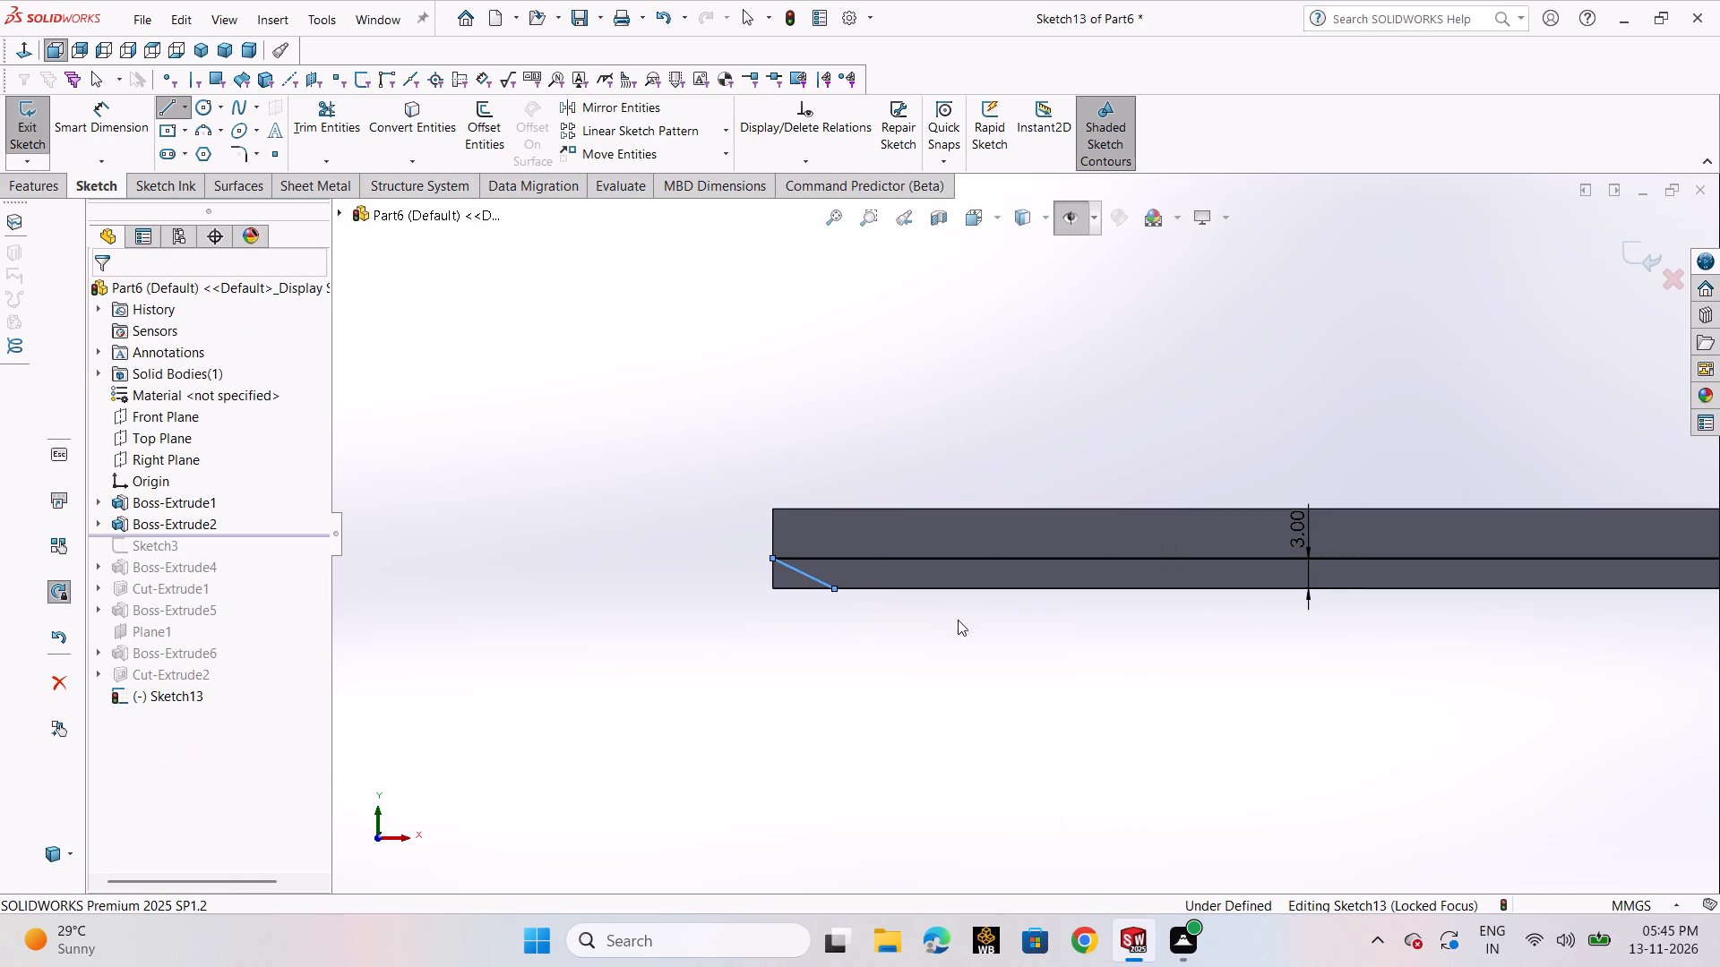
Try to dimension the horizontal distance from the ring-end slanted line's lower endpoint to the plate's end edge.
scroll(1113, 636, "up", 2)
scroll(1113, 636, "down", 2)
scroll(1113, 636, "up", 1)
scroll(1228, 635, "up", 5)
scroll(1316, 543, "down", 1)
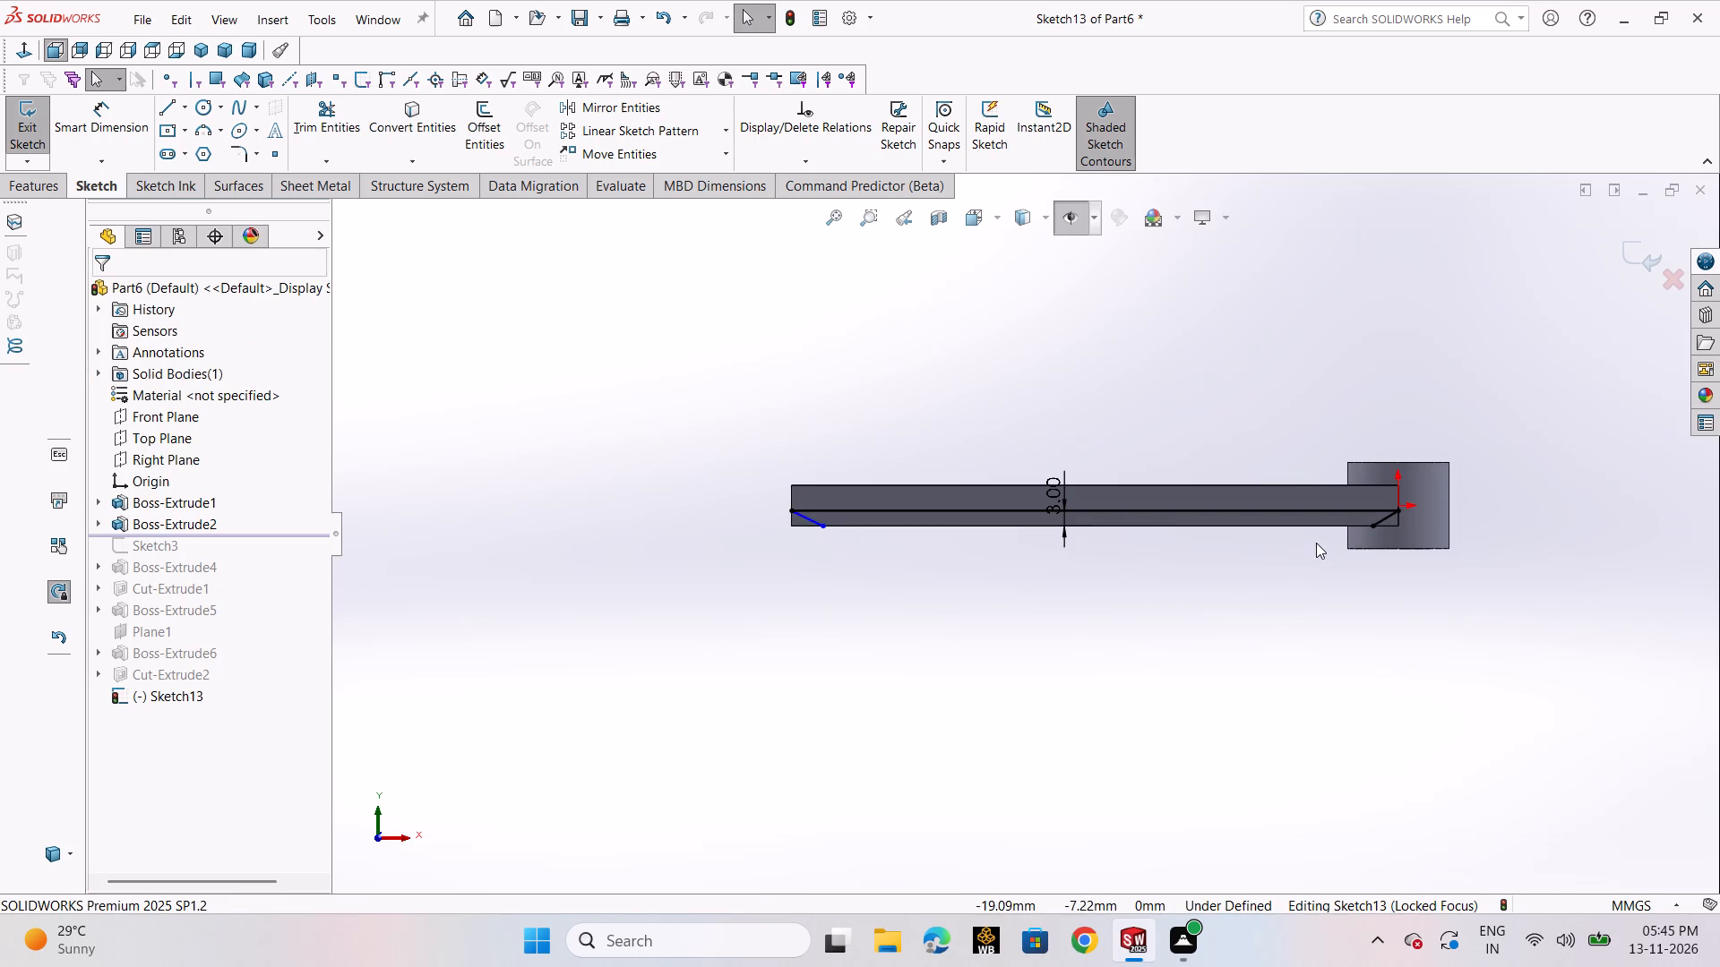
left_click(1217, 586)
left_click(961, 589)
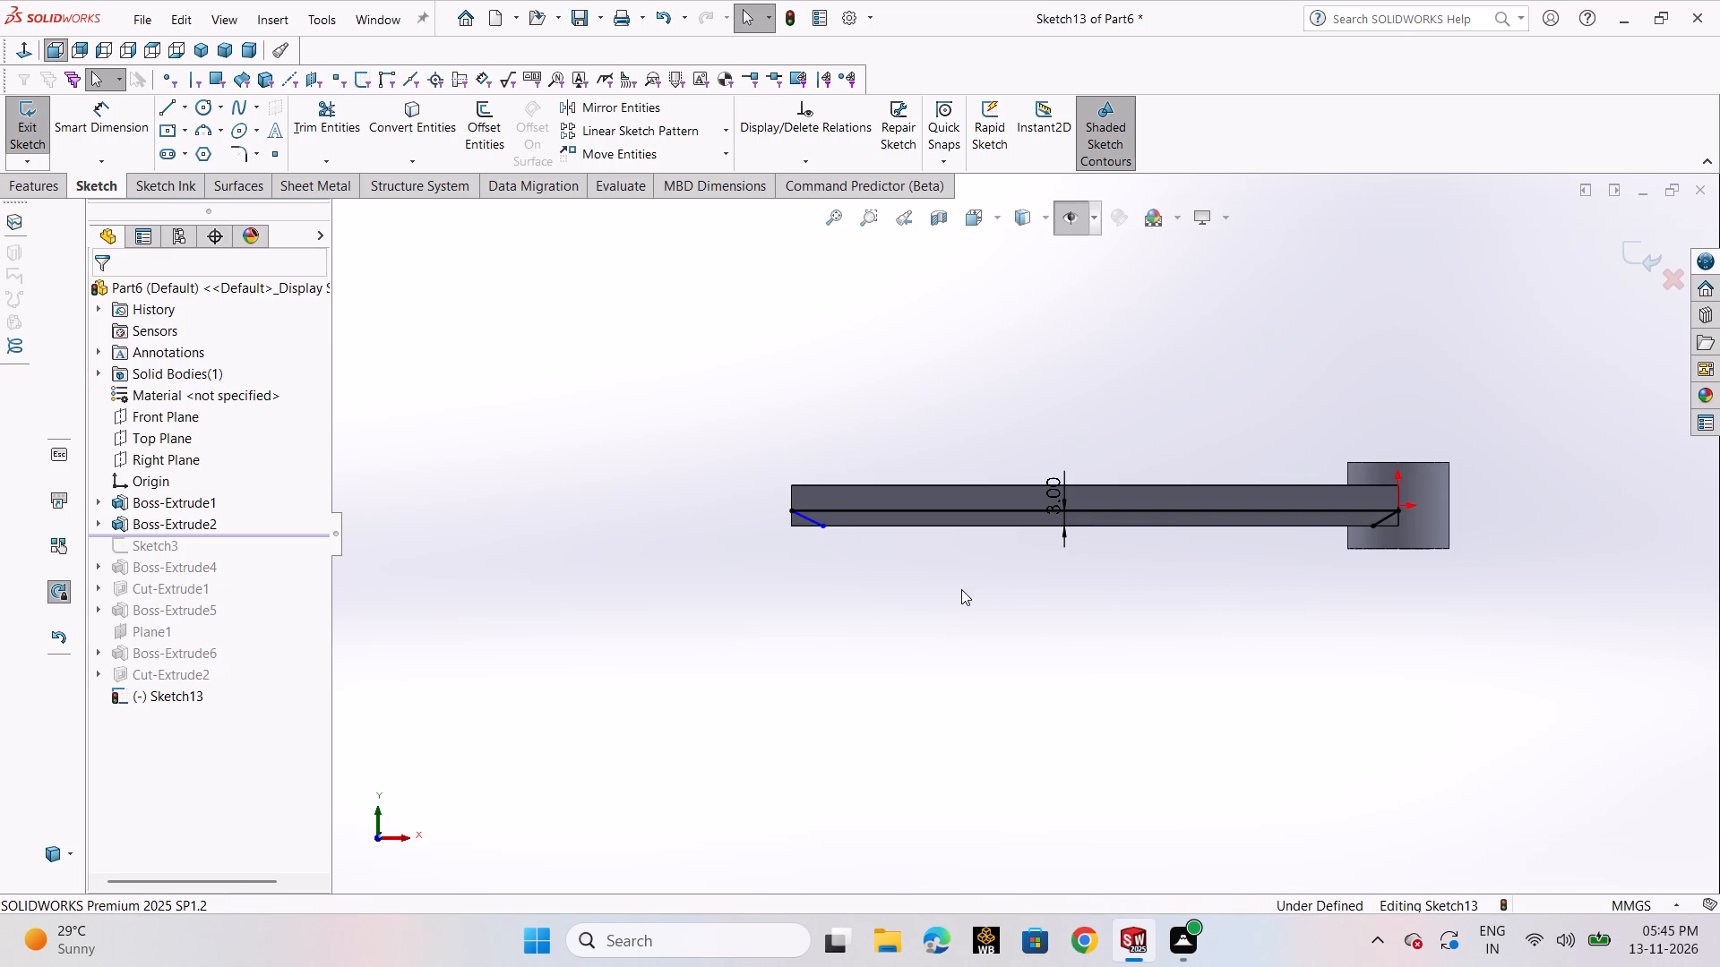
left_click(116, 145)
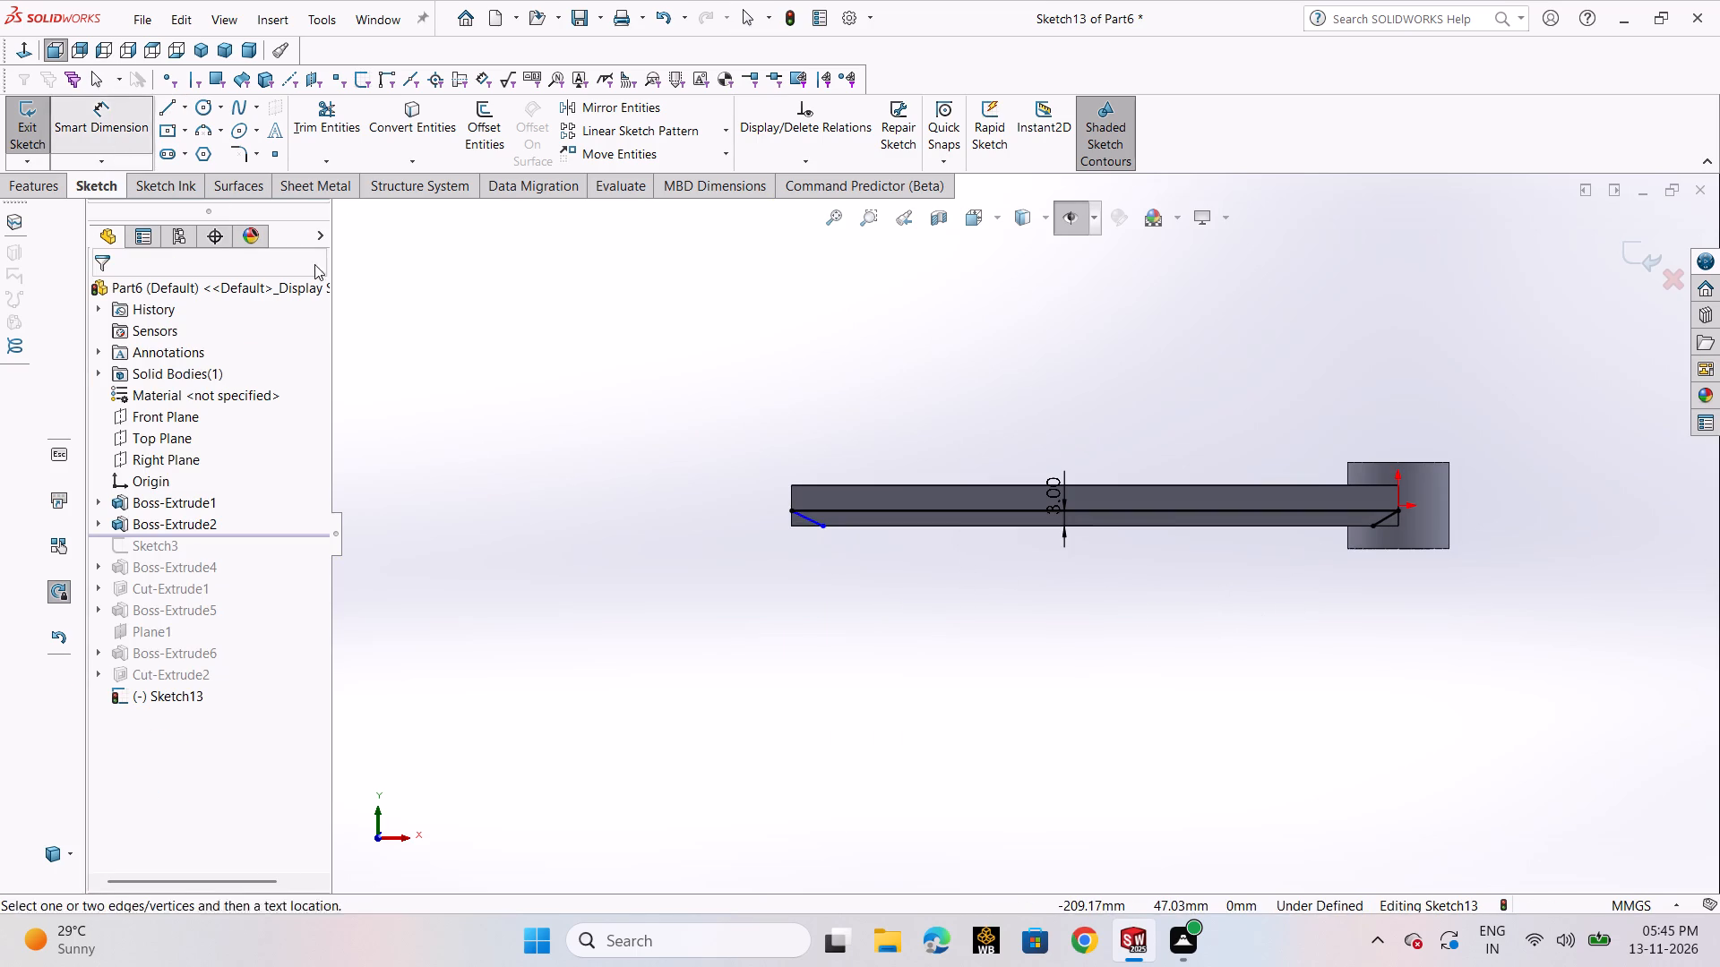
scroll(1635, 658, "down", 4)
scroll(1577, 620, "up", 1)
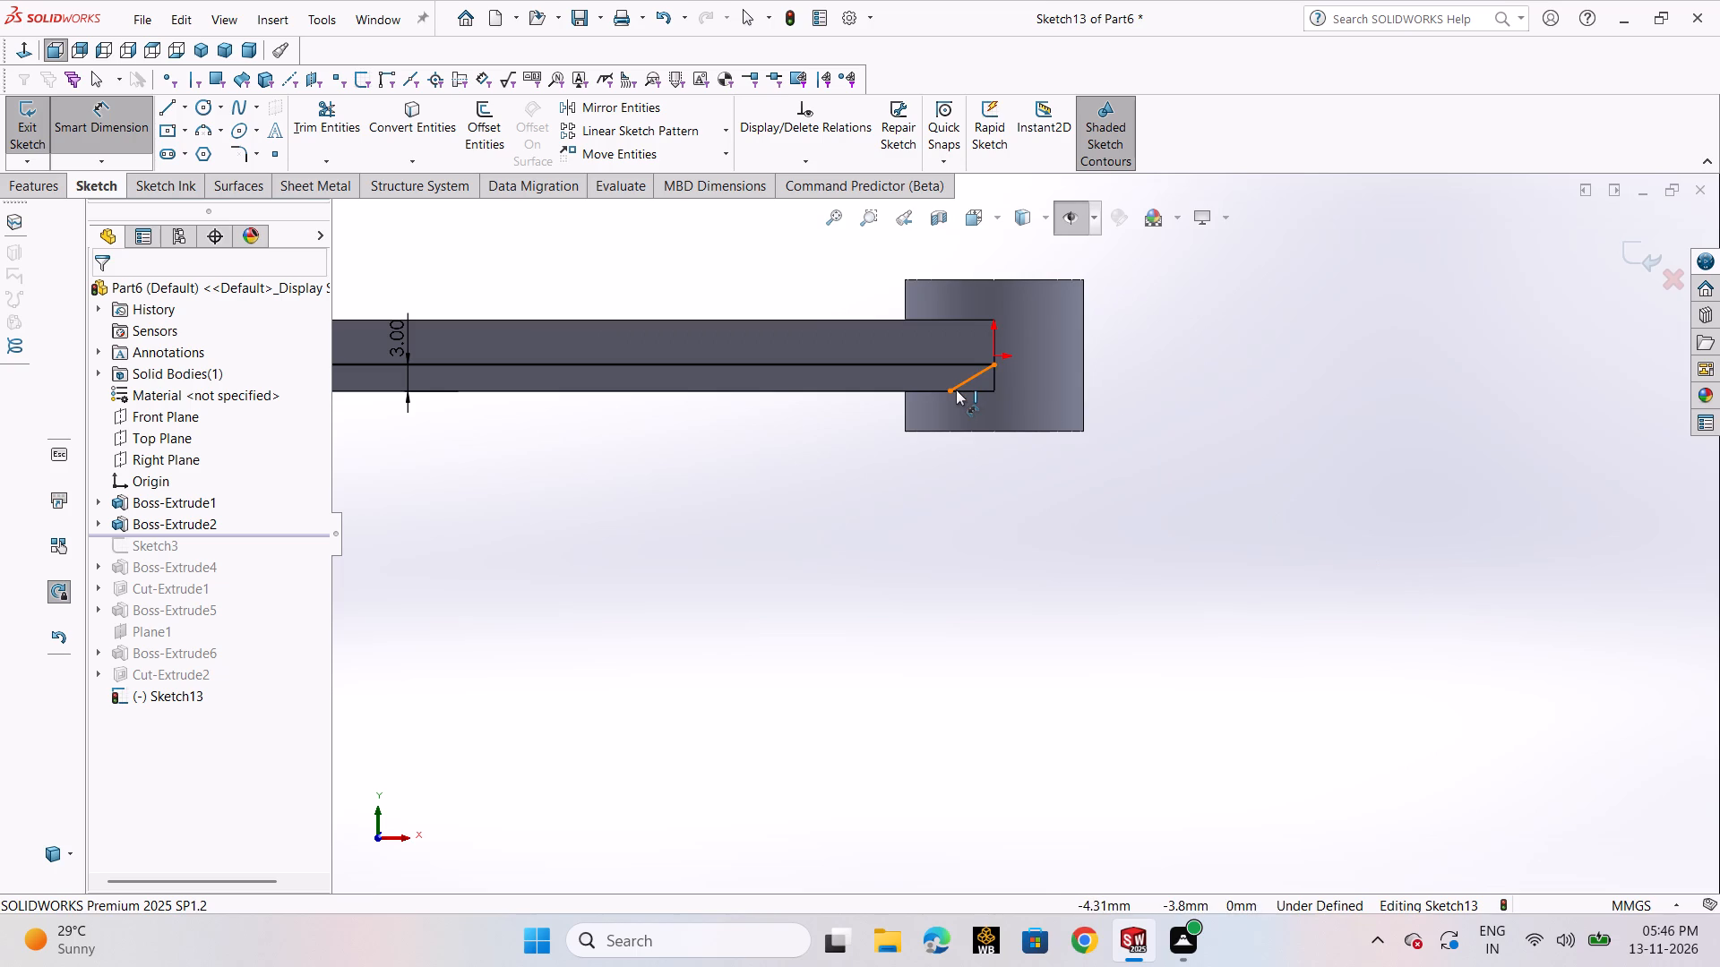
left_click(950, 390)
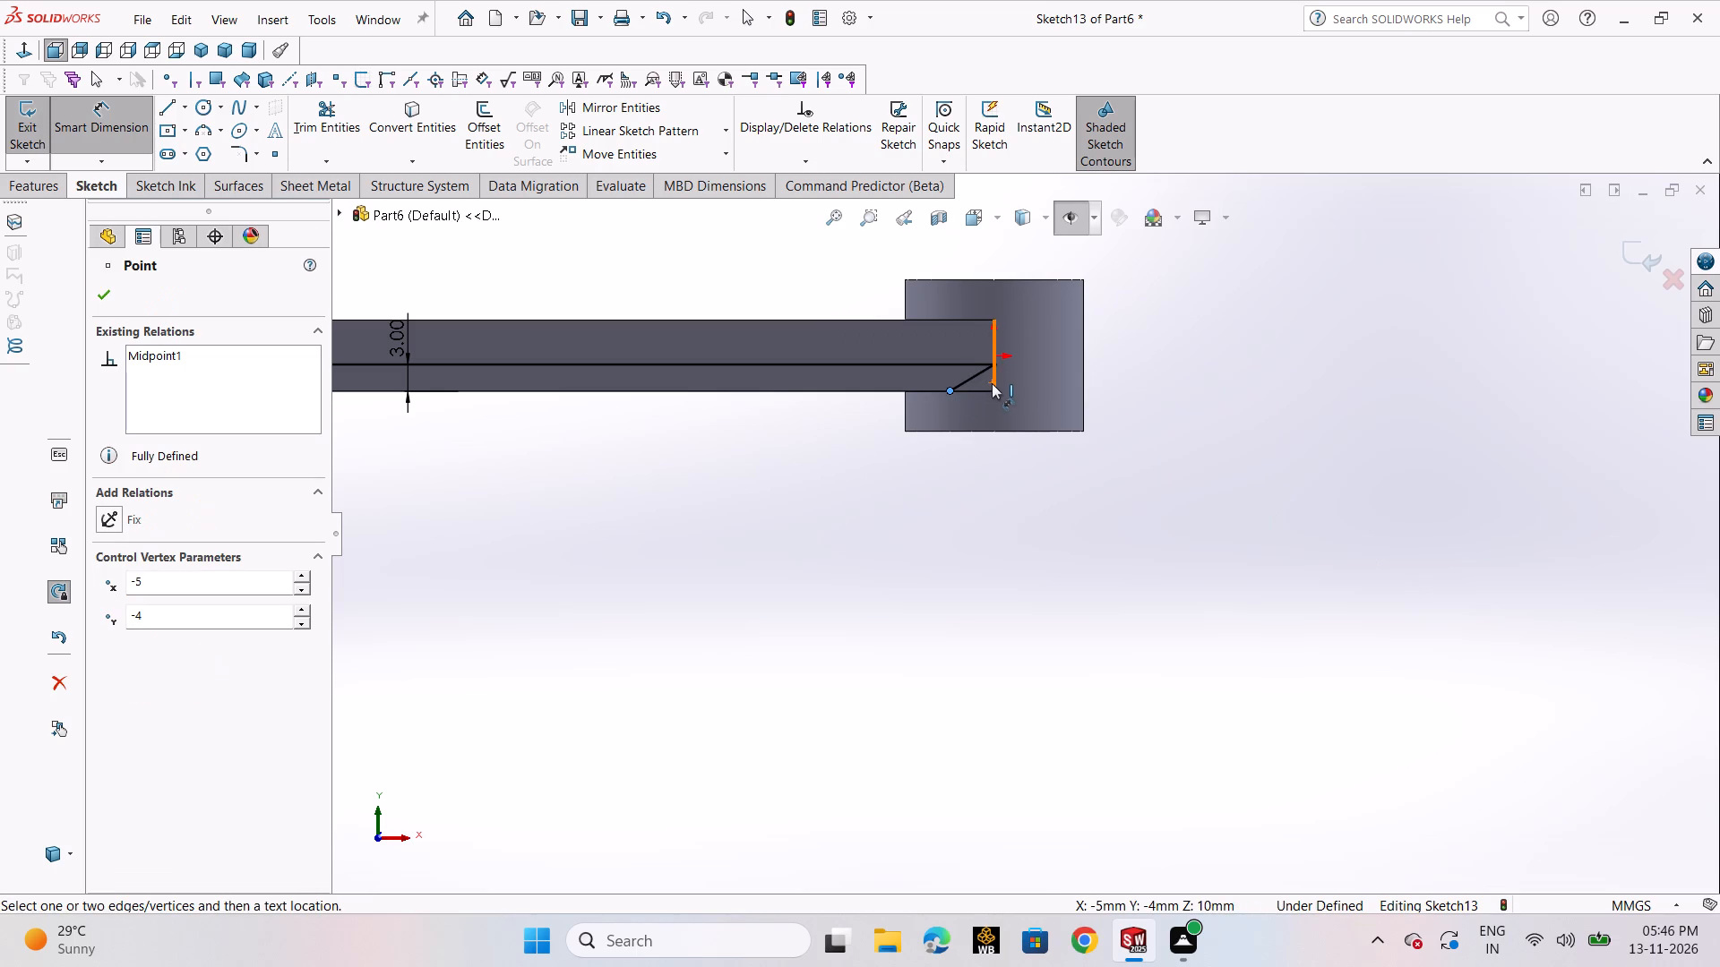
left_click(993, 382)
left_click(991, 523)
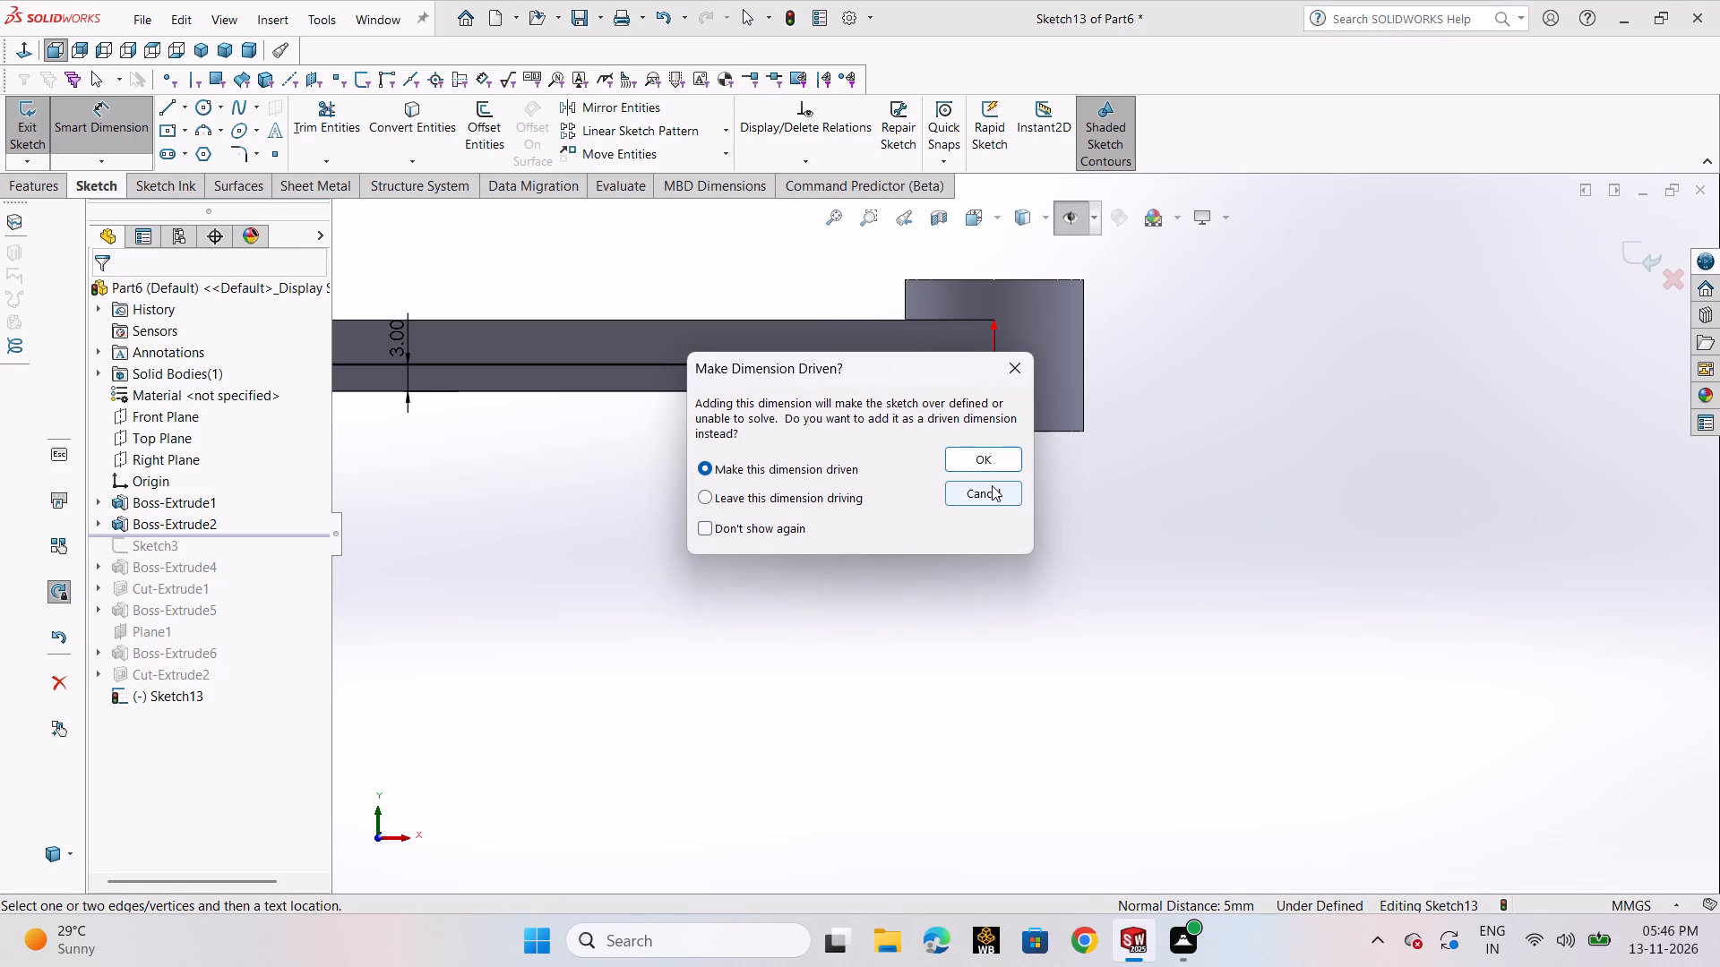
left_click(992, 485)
Dimension the far-end slanted line's lower endpoint 5 mm horizontally from the plate's end edge.
scroll(618, 526, "up", 6)
scroll(658, 487, "down", 4)
scroll(776, 468, "down", 3)
scroll(778, 474, "up", 1)
scroll(779, 475, "down", 1)
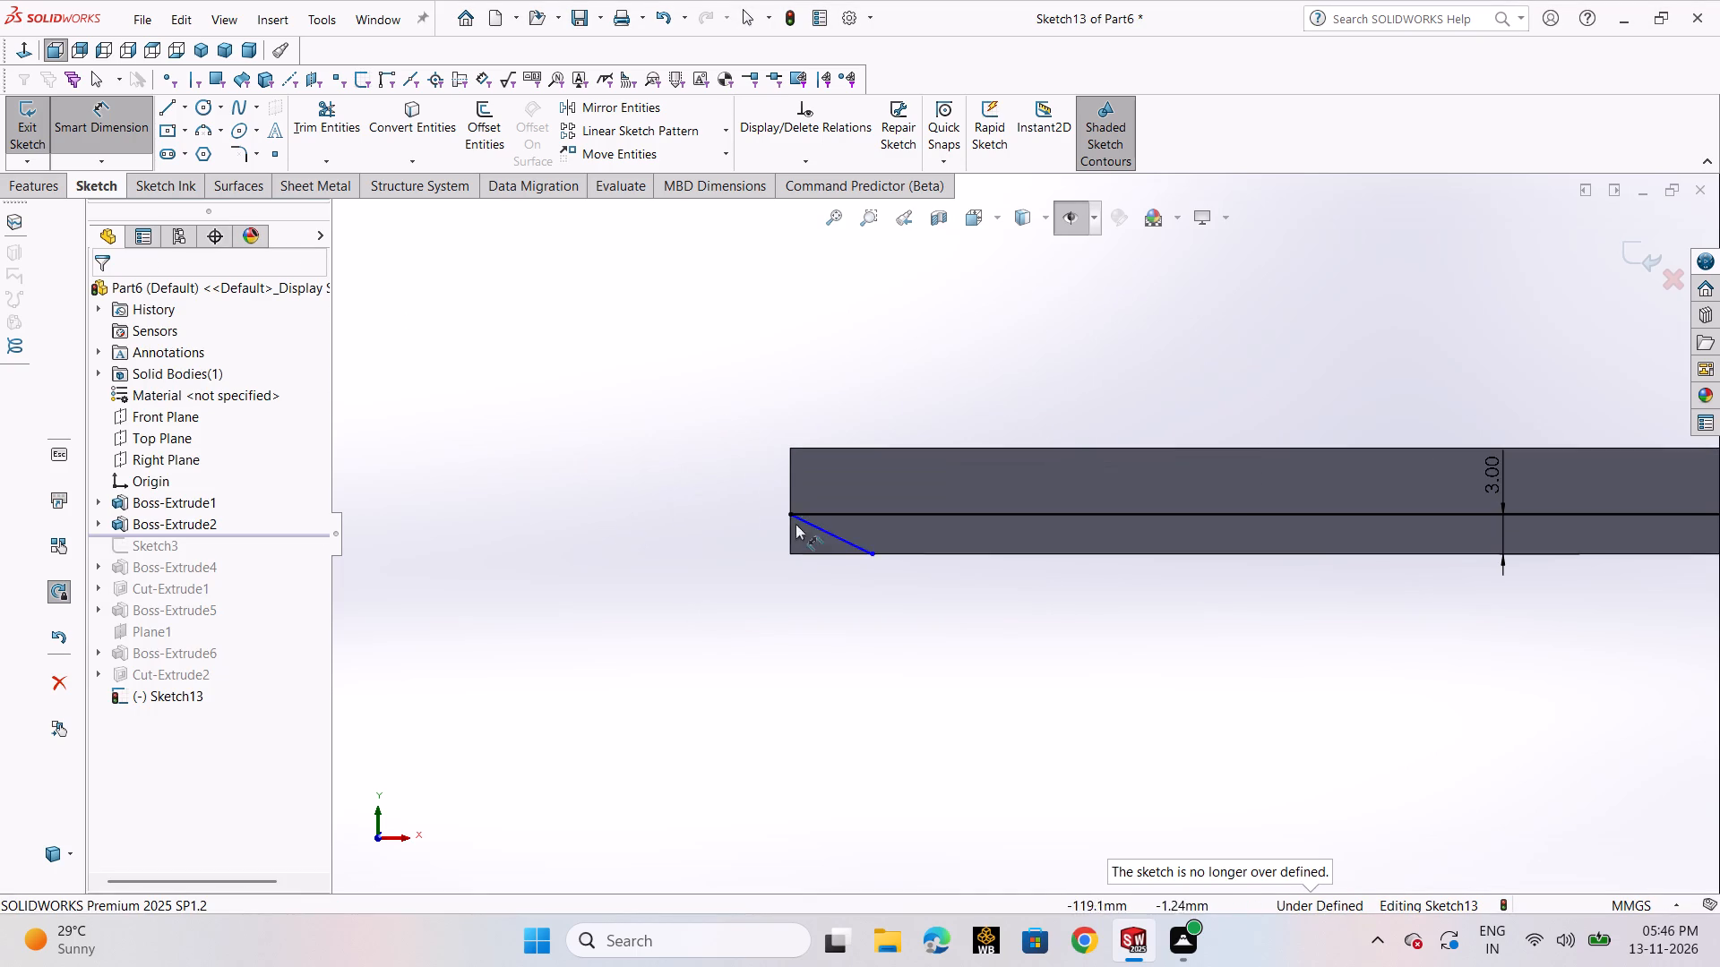
left_click(791, 543)
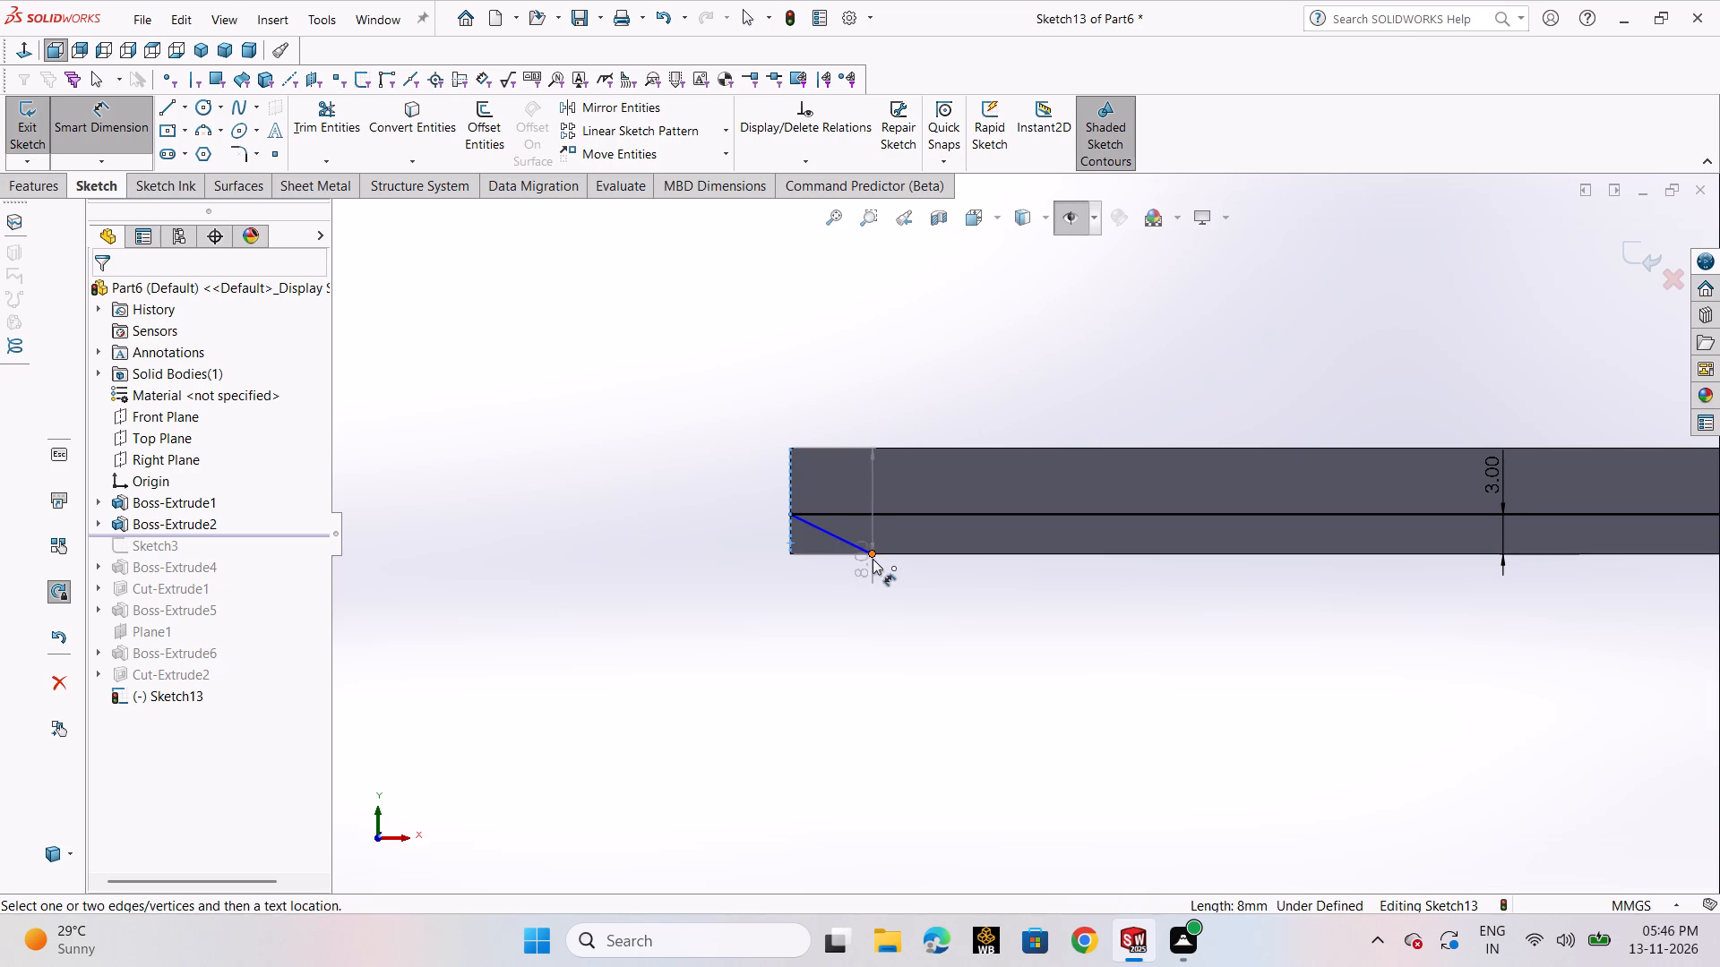
left_click(875, 557)
left_click(835, 590)
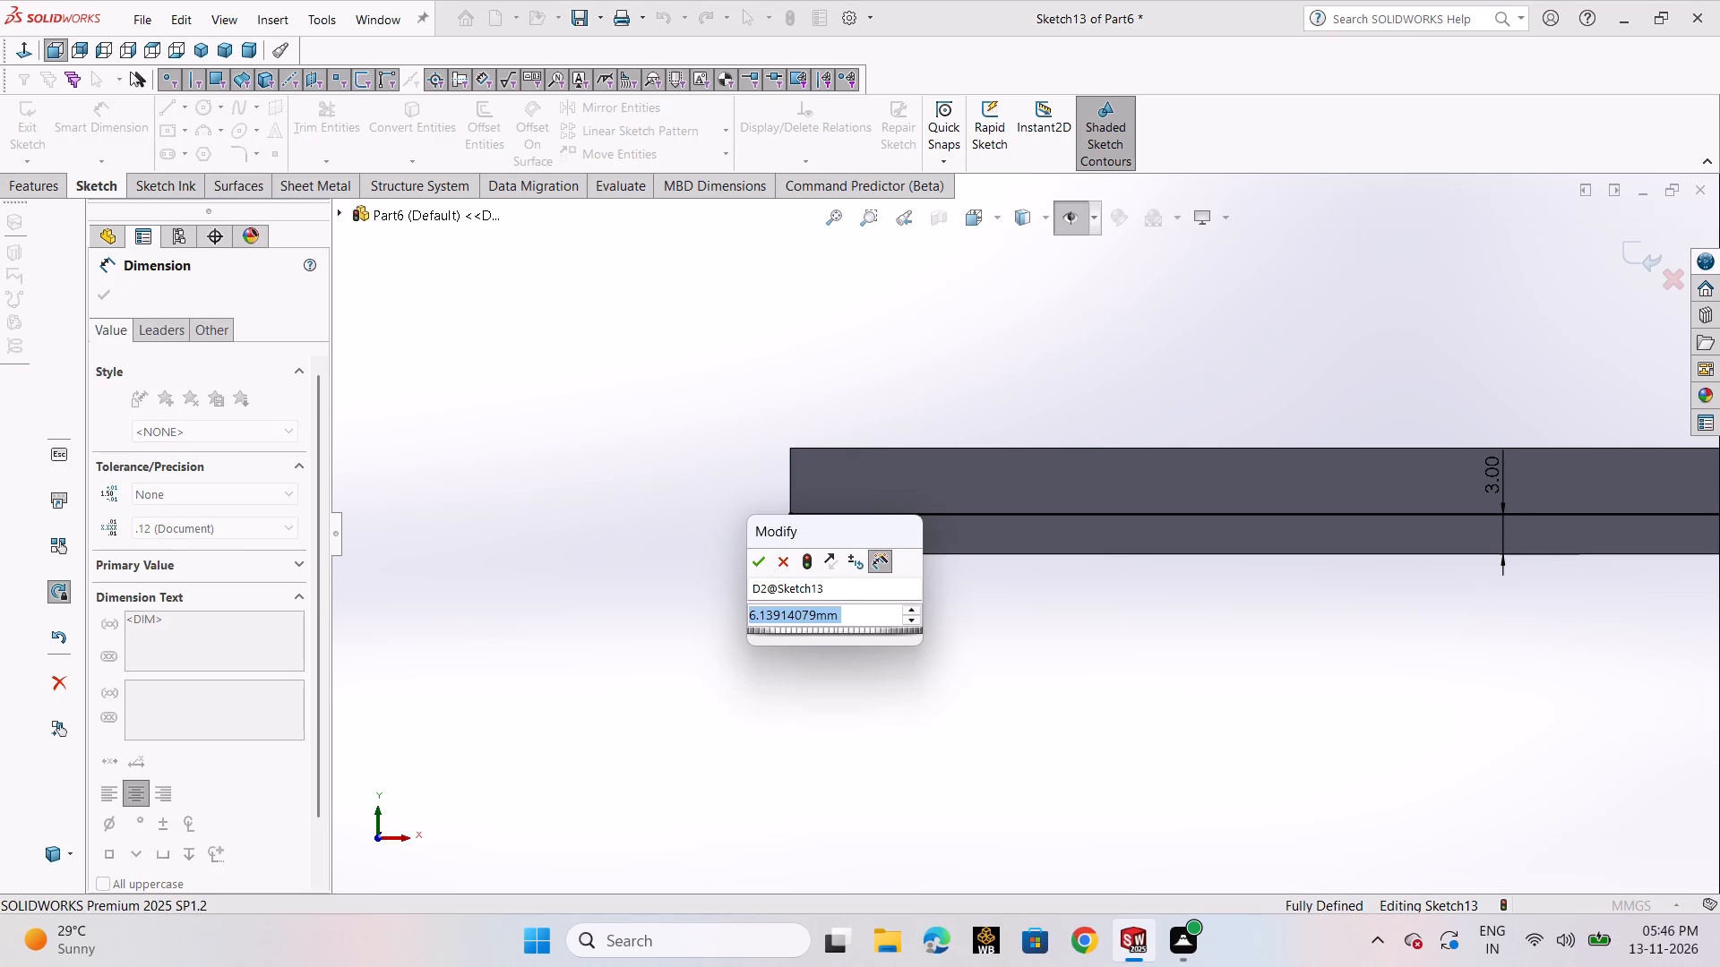
key("5")
key("Return")
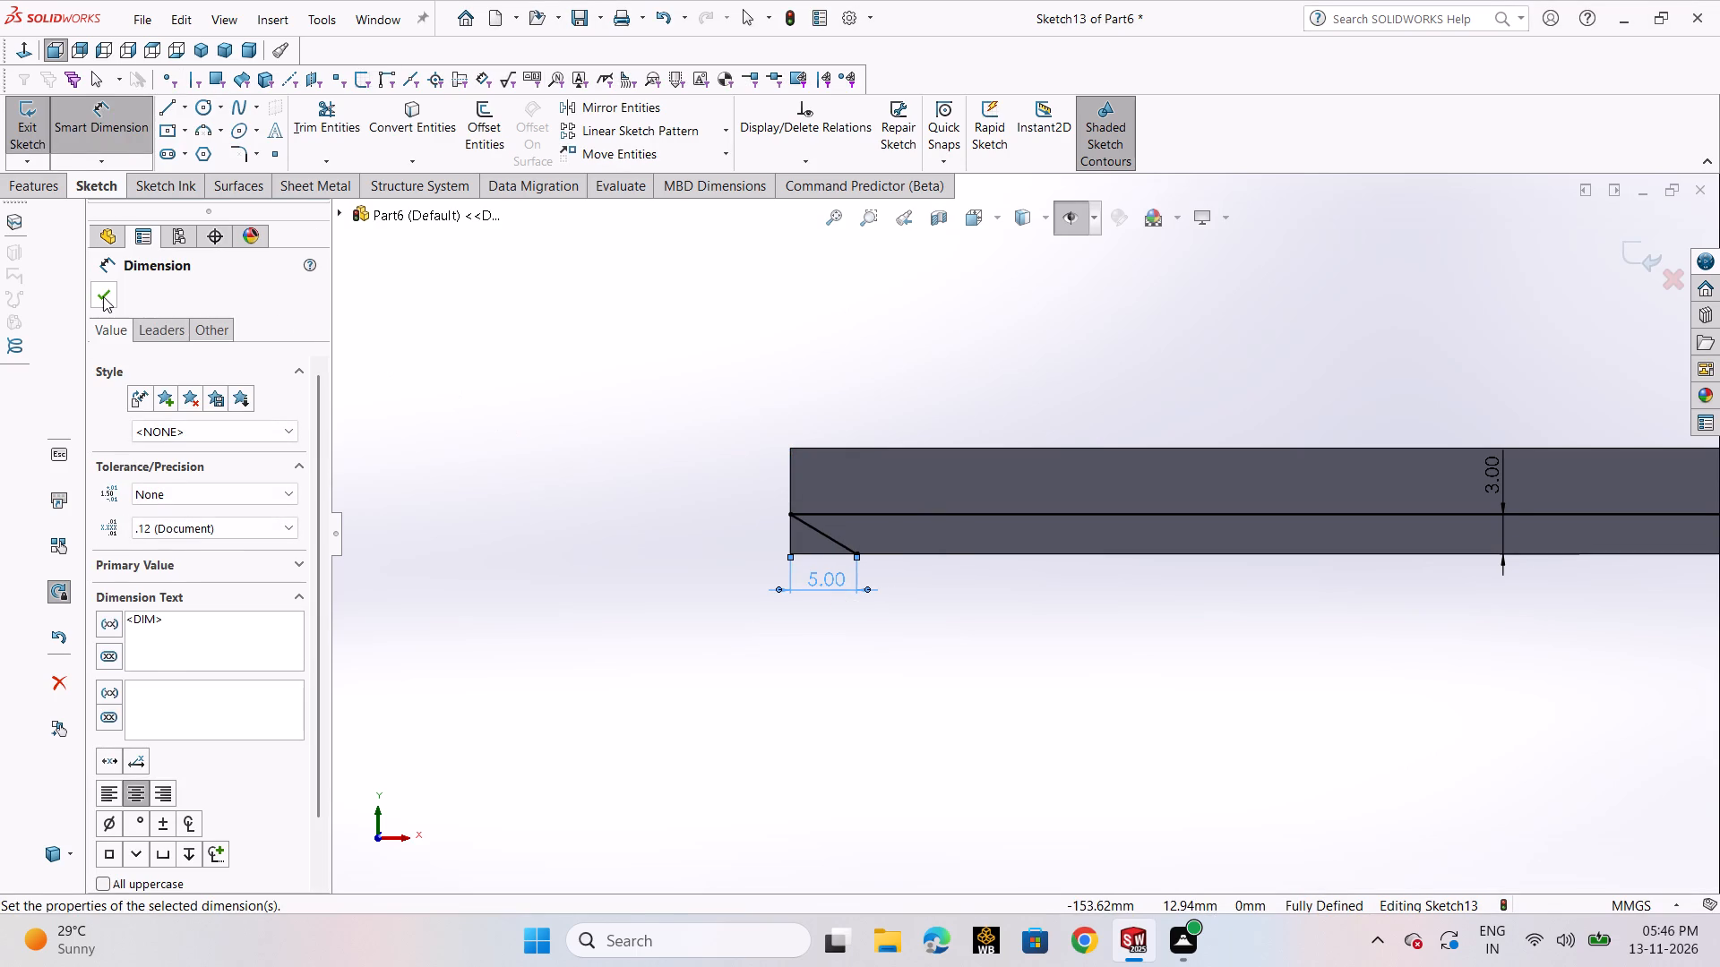
left_click(103, 296)
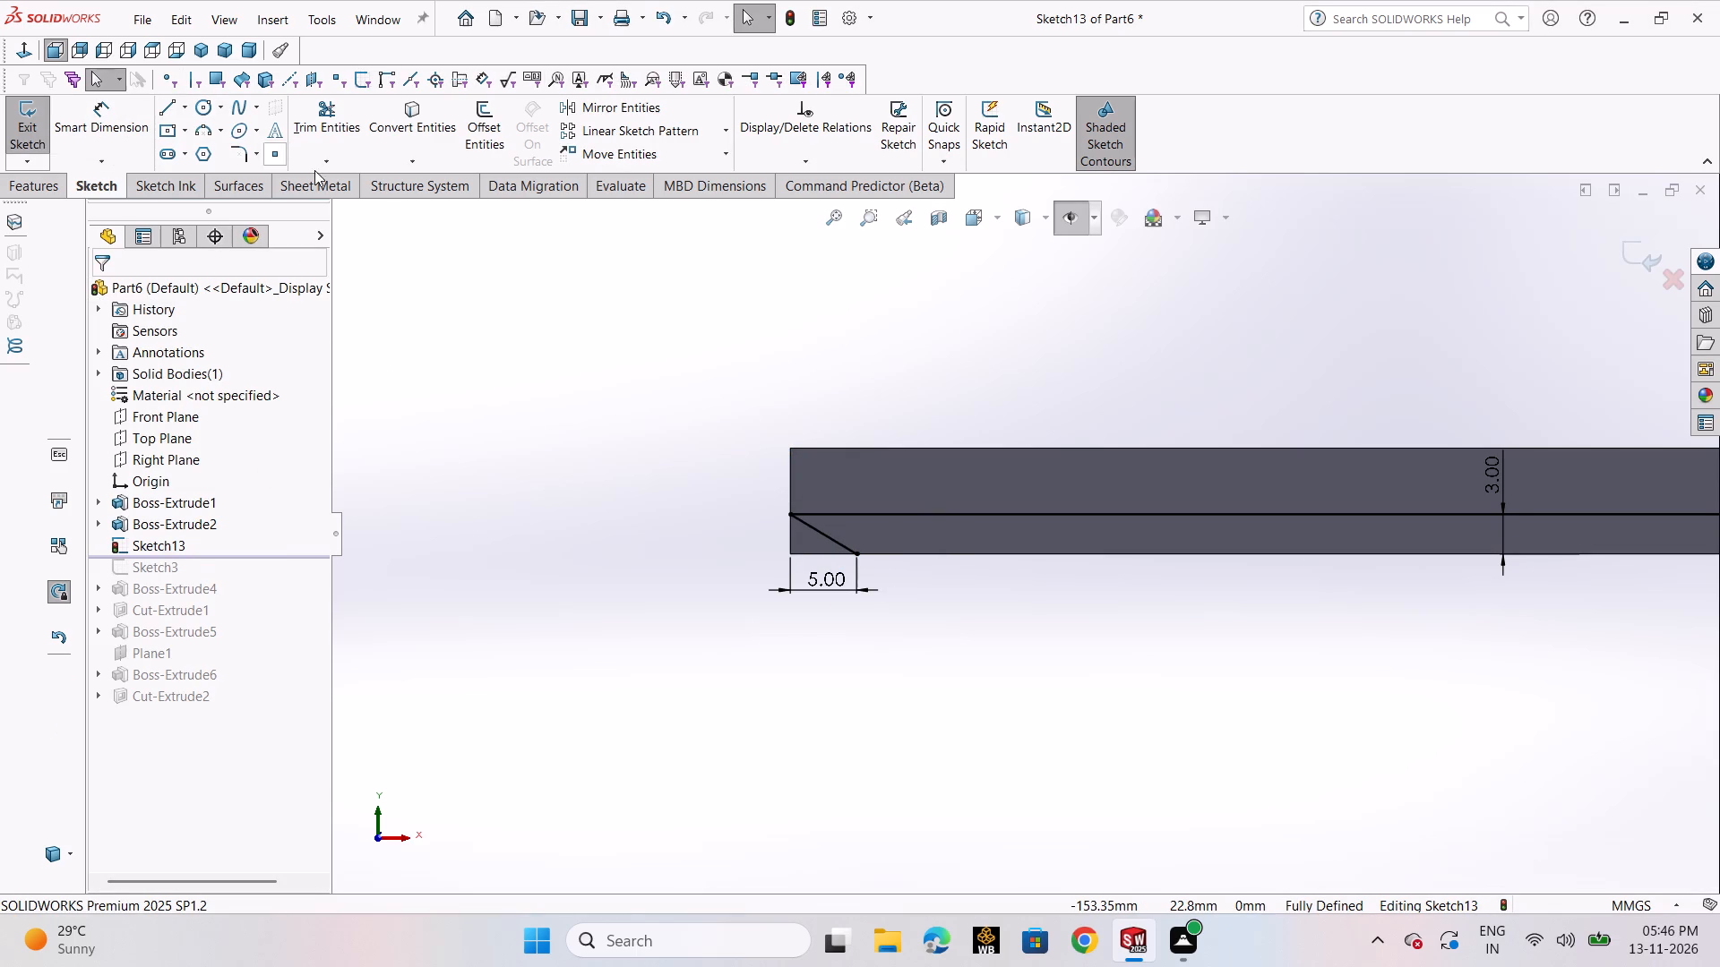
Close the far-end triangle with a vertical line along the plate's end edge and a horizontal line along its bottom edge.
left_click(421, 121)
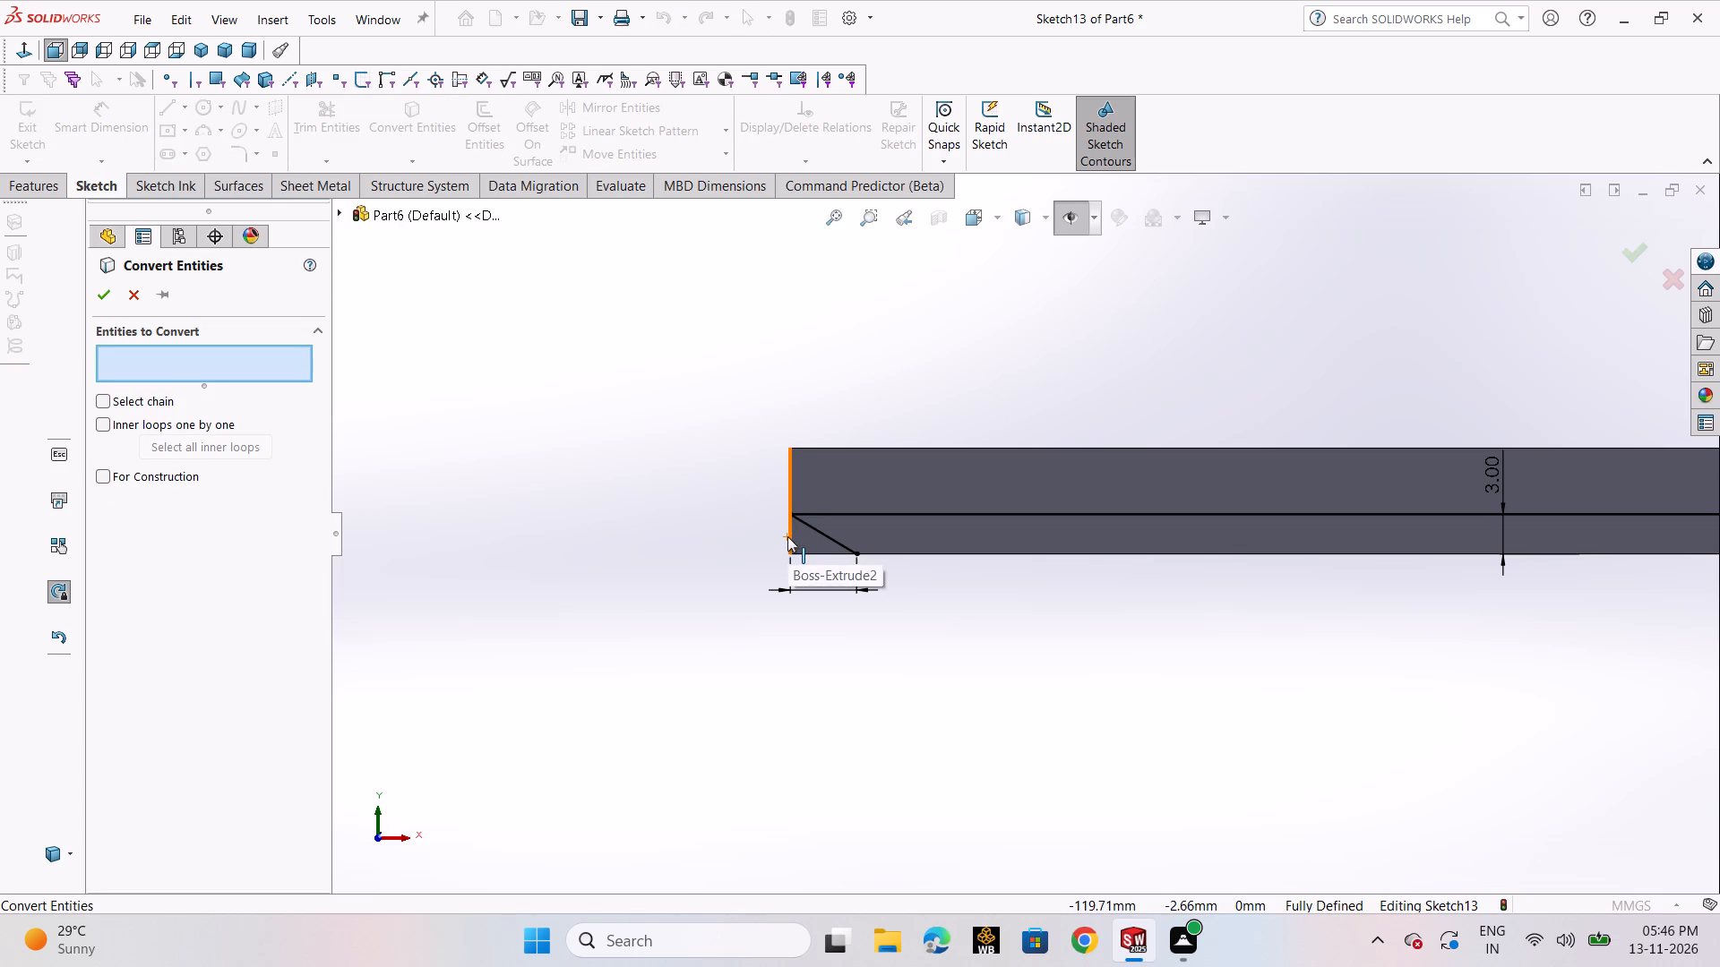
left_click(127, 293)
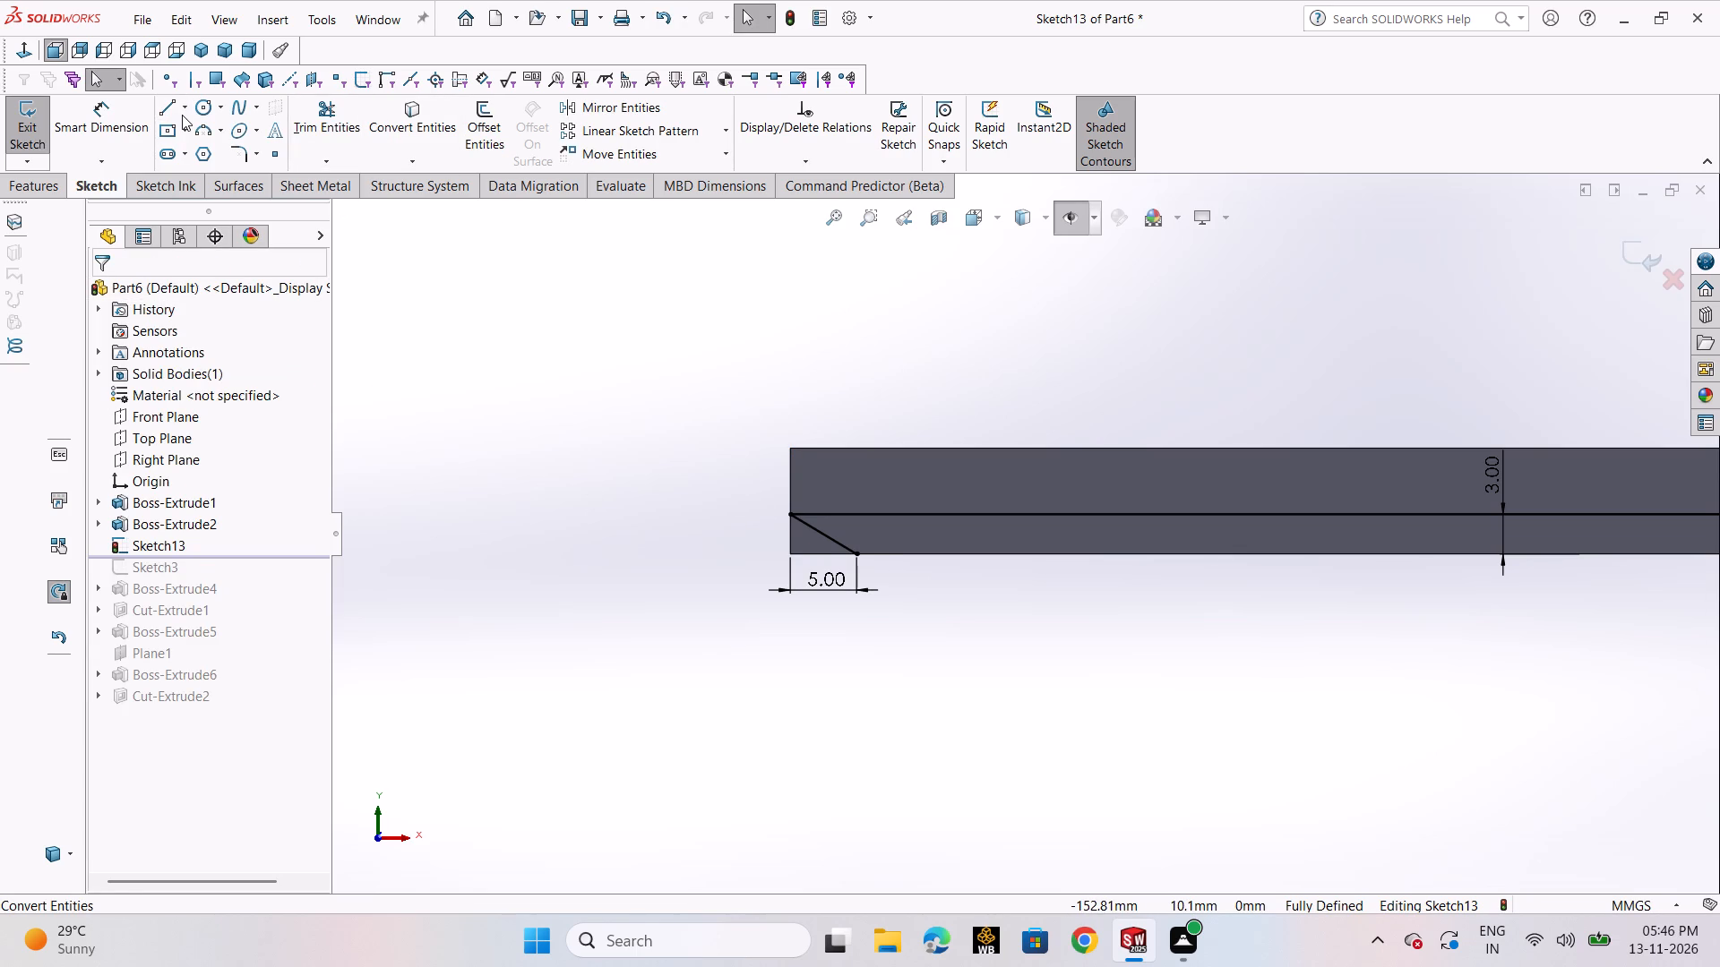
left_click(181, 115)
left_click(185, 133)
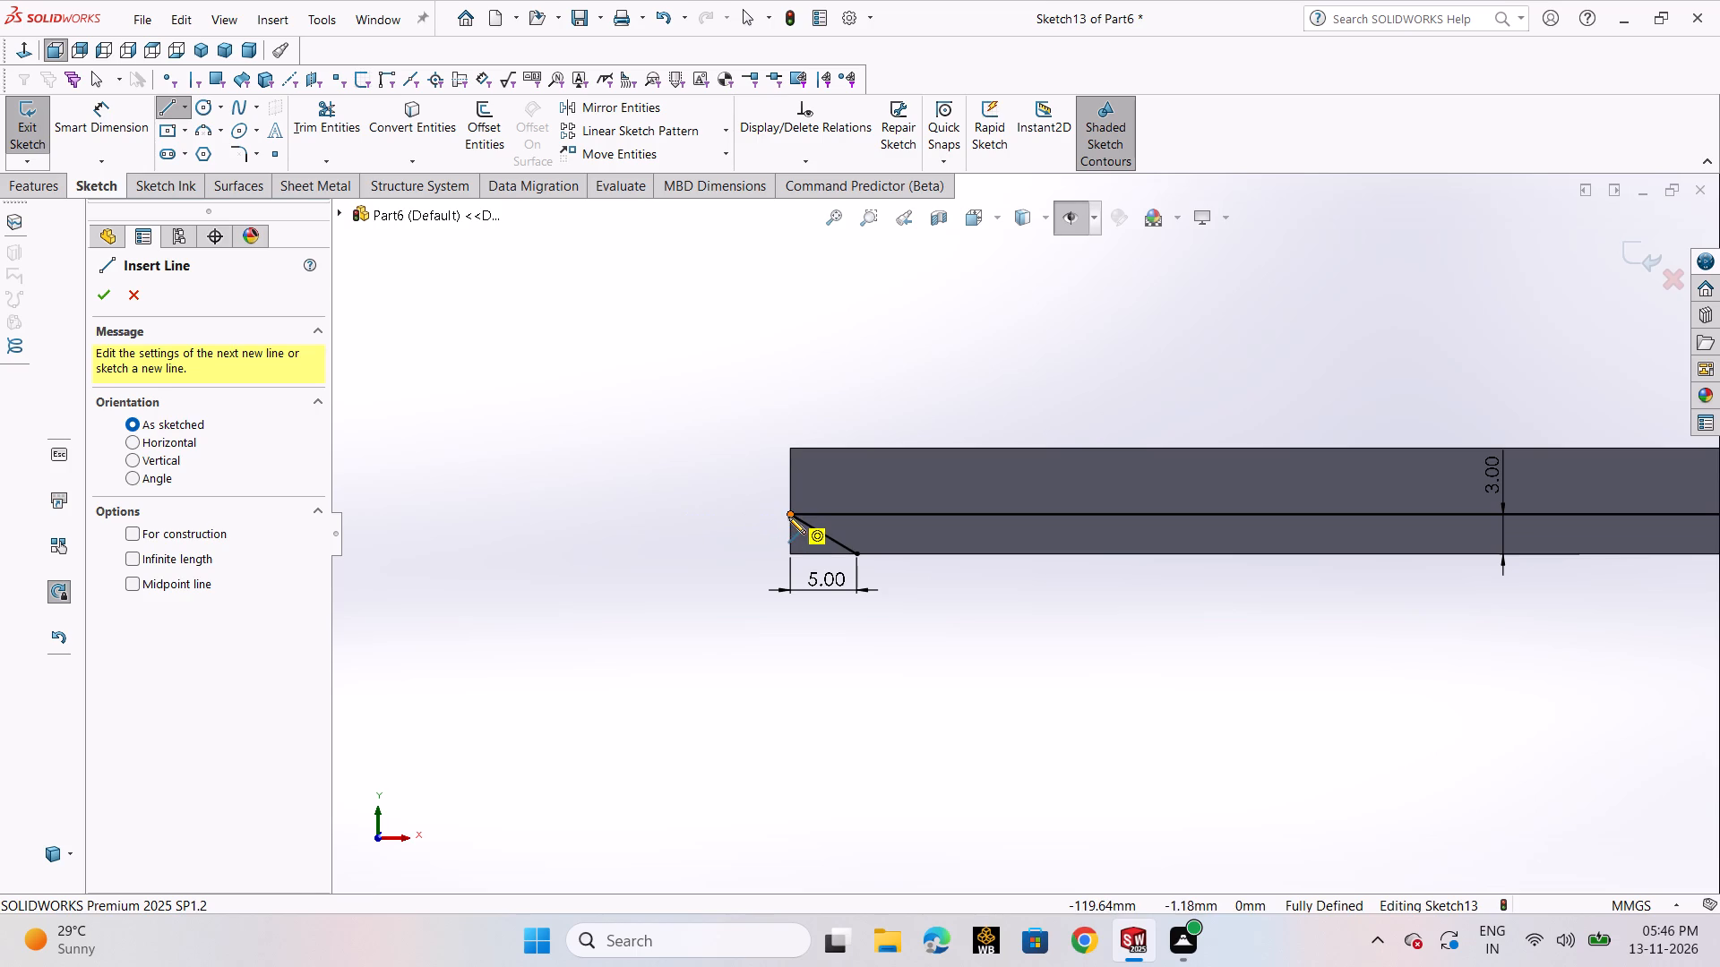
left_click(788, 517)
left_click(789, 552)
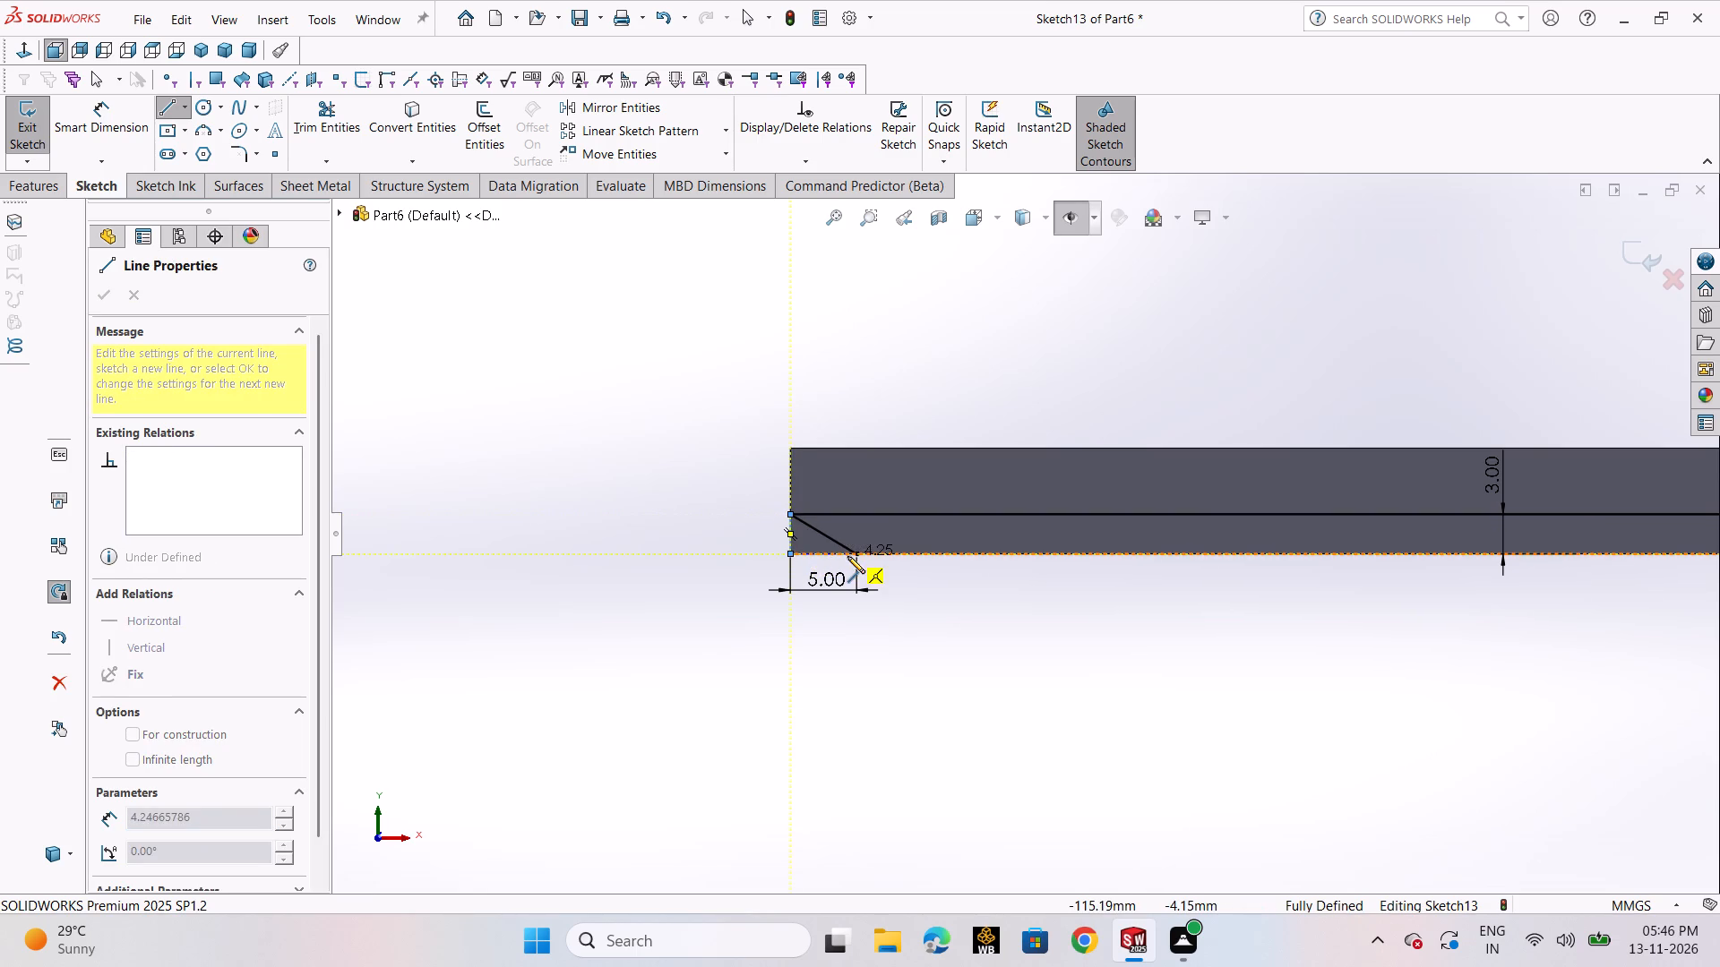
left_click(855, 556)
right_click(855, 556)
left_click(889, 567)
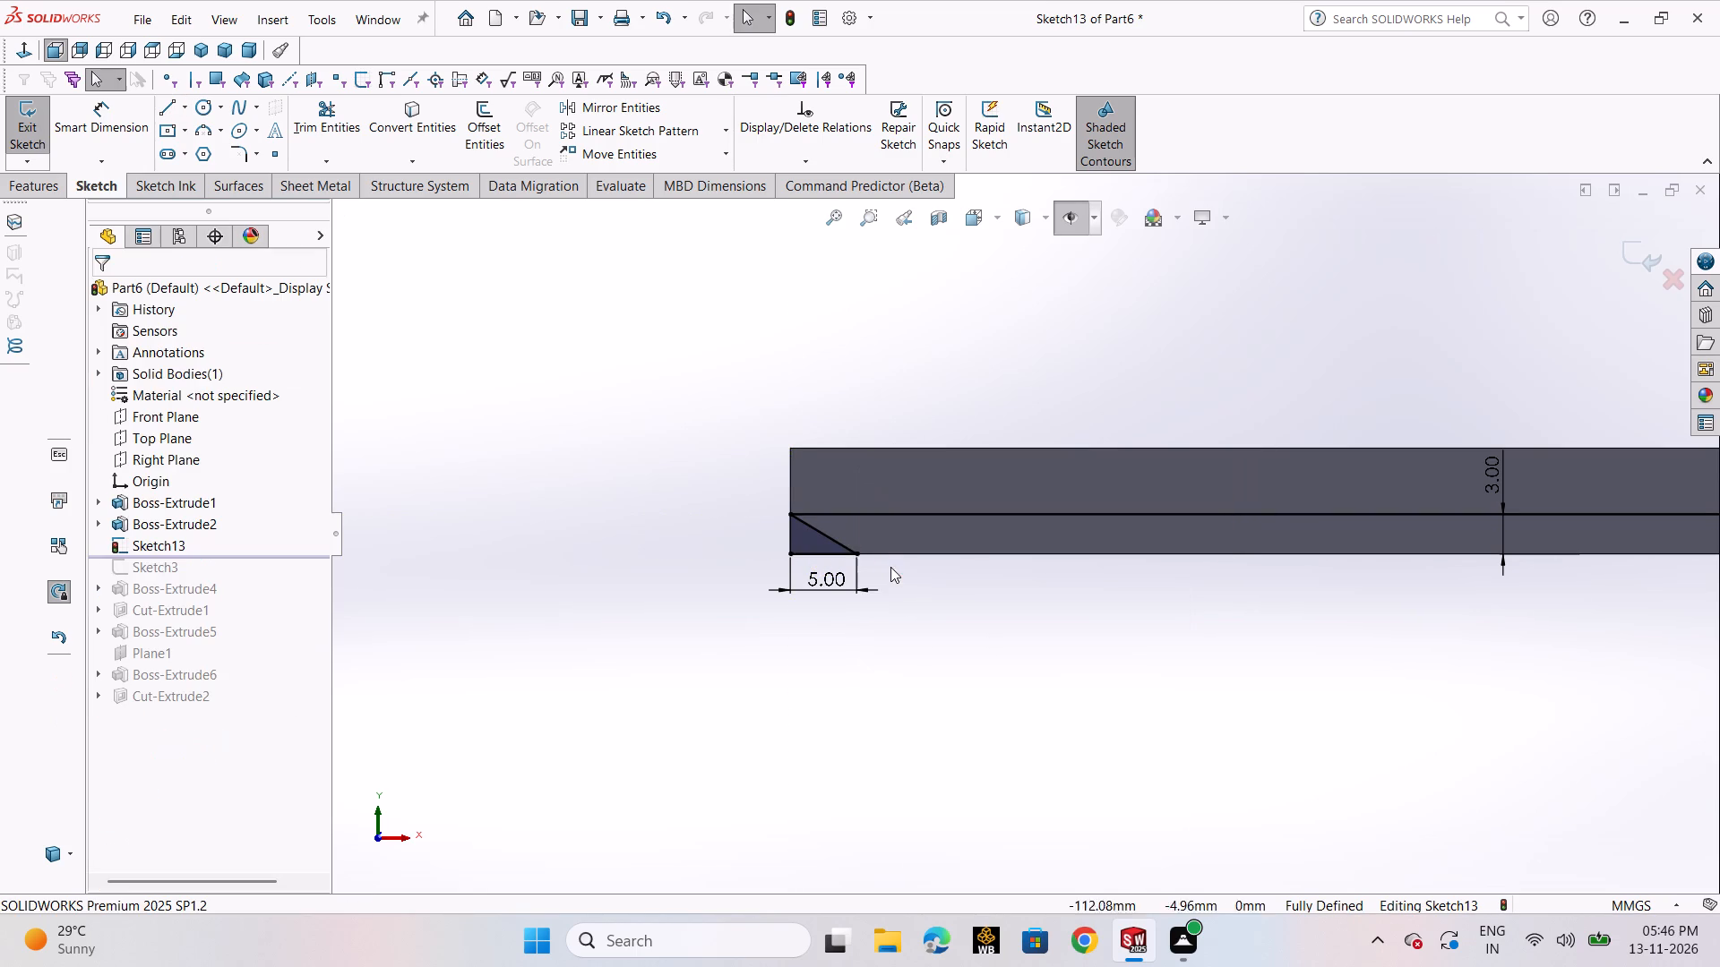
Trim away the long offset line between the two slanted lines.
scroll(1243, 560, "up", 2)
left_click(329, 127)
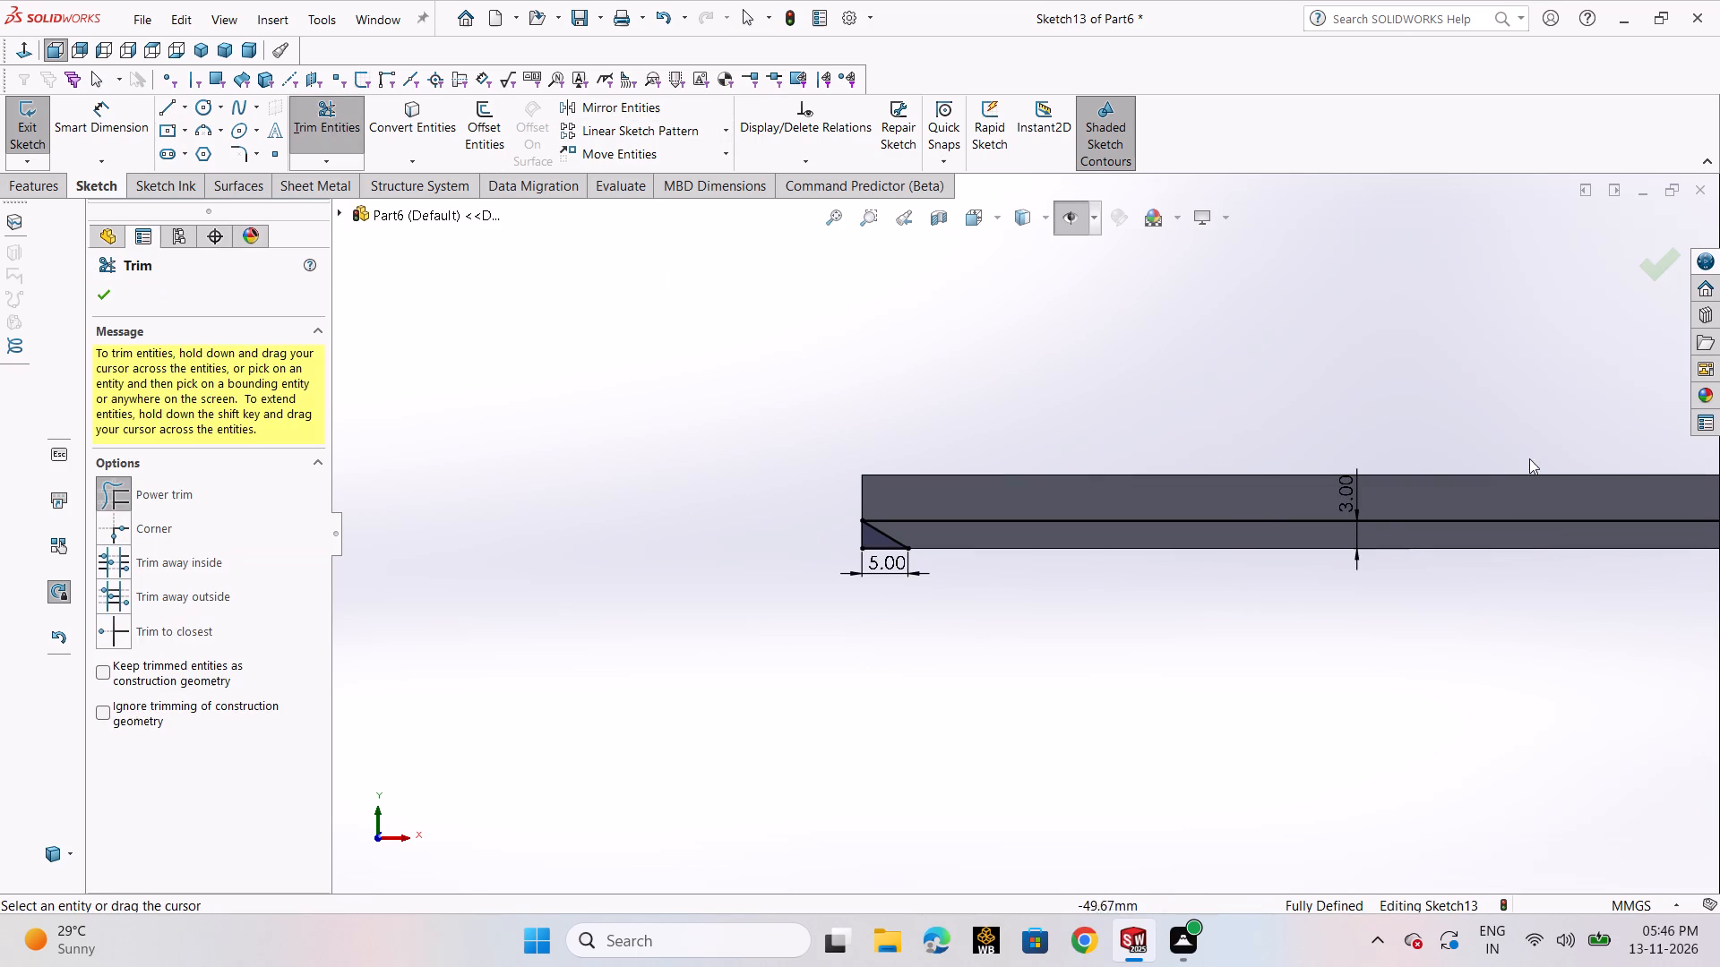
left_click_drag(1385, 452, 1391, 543)
scroll(1394, 543, "up", 7)
scroll(1288, 522, "down", 2)
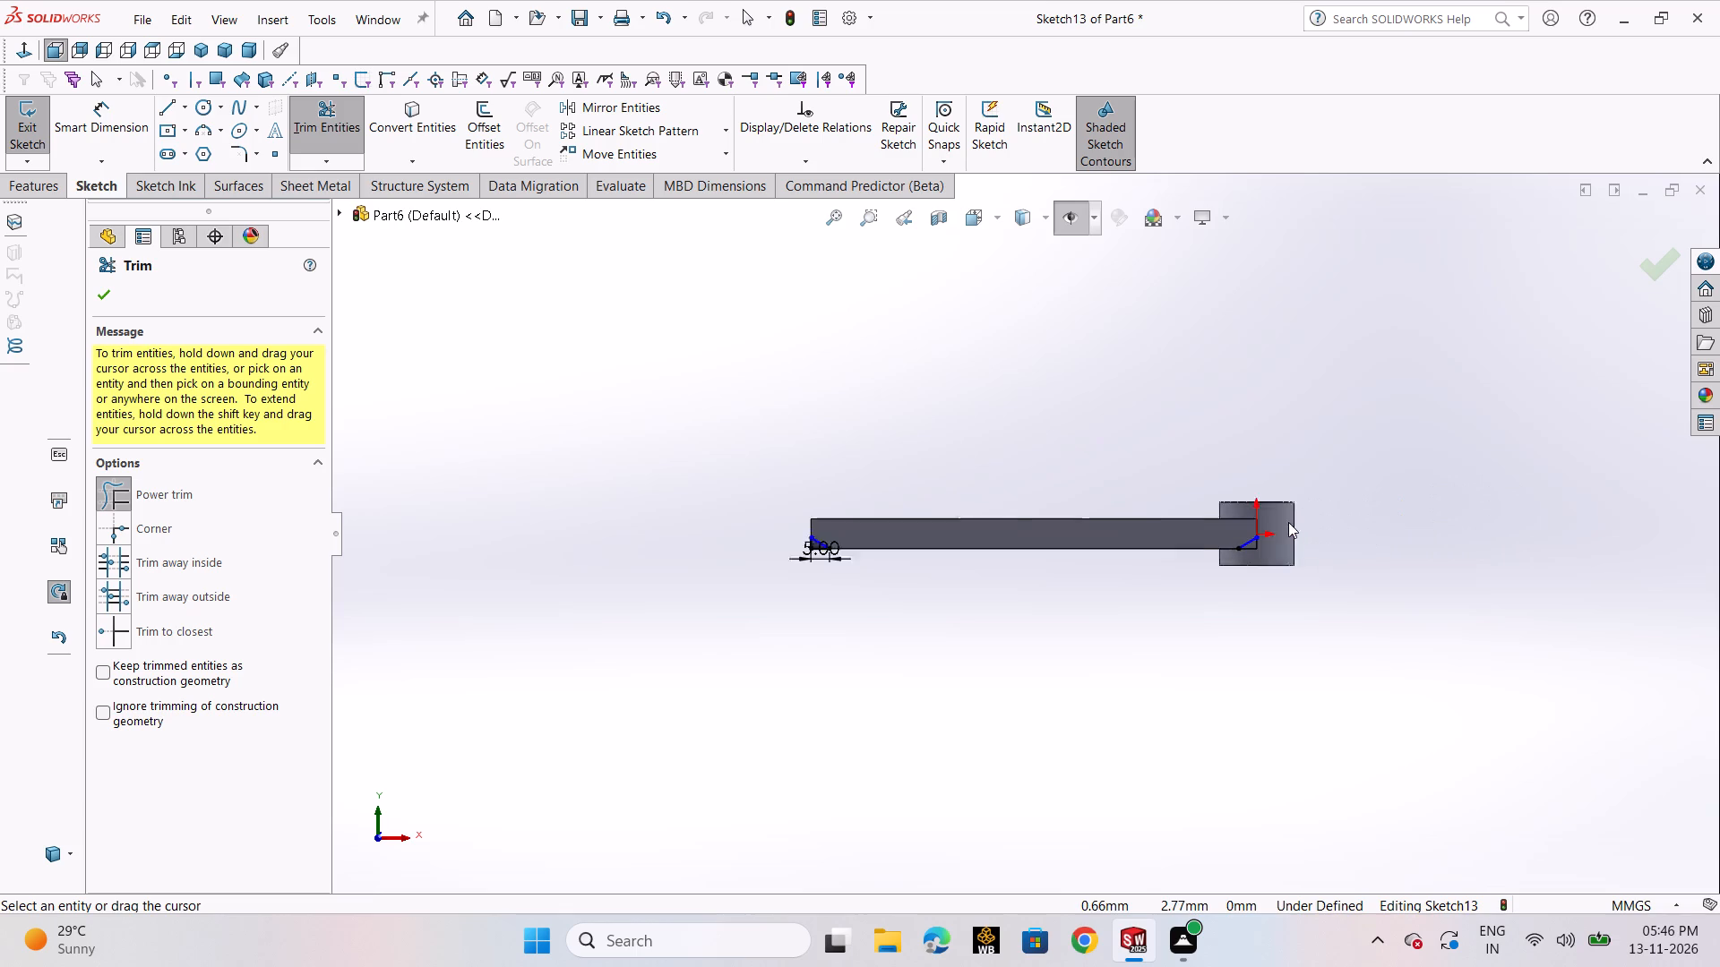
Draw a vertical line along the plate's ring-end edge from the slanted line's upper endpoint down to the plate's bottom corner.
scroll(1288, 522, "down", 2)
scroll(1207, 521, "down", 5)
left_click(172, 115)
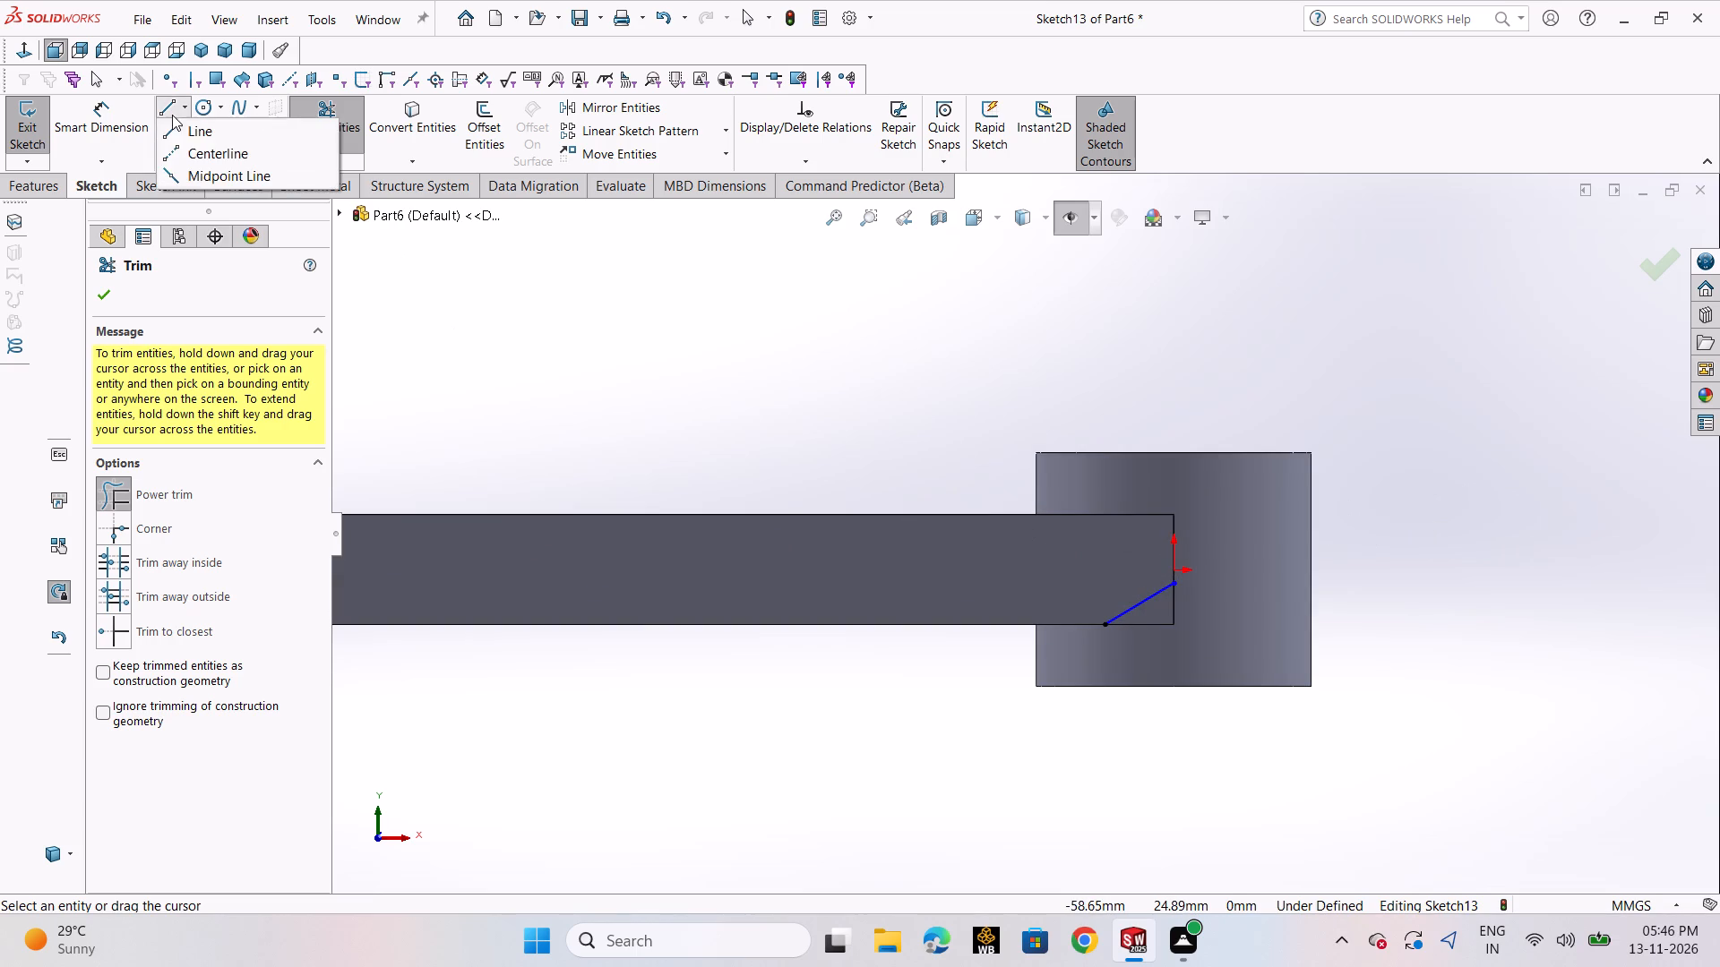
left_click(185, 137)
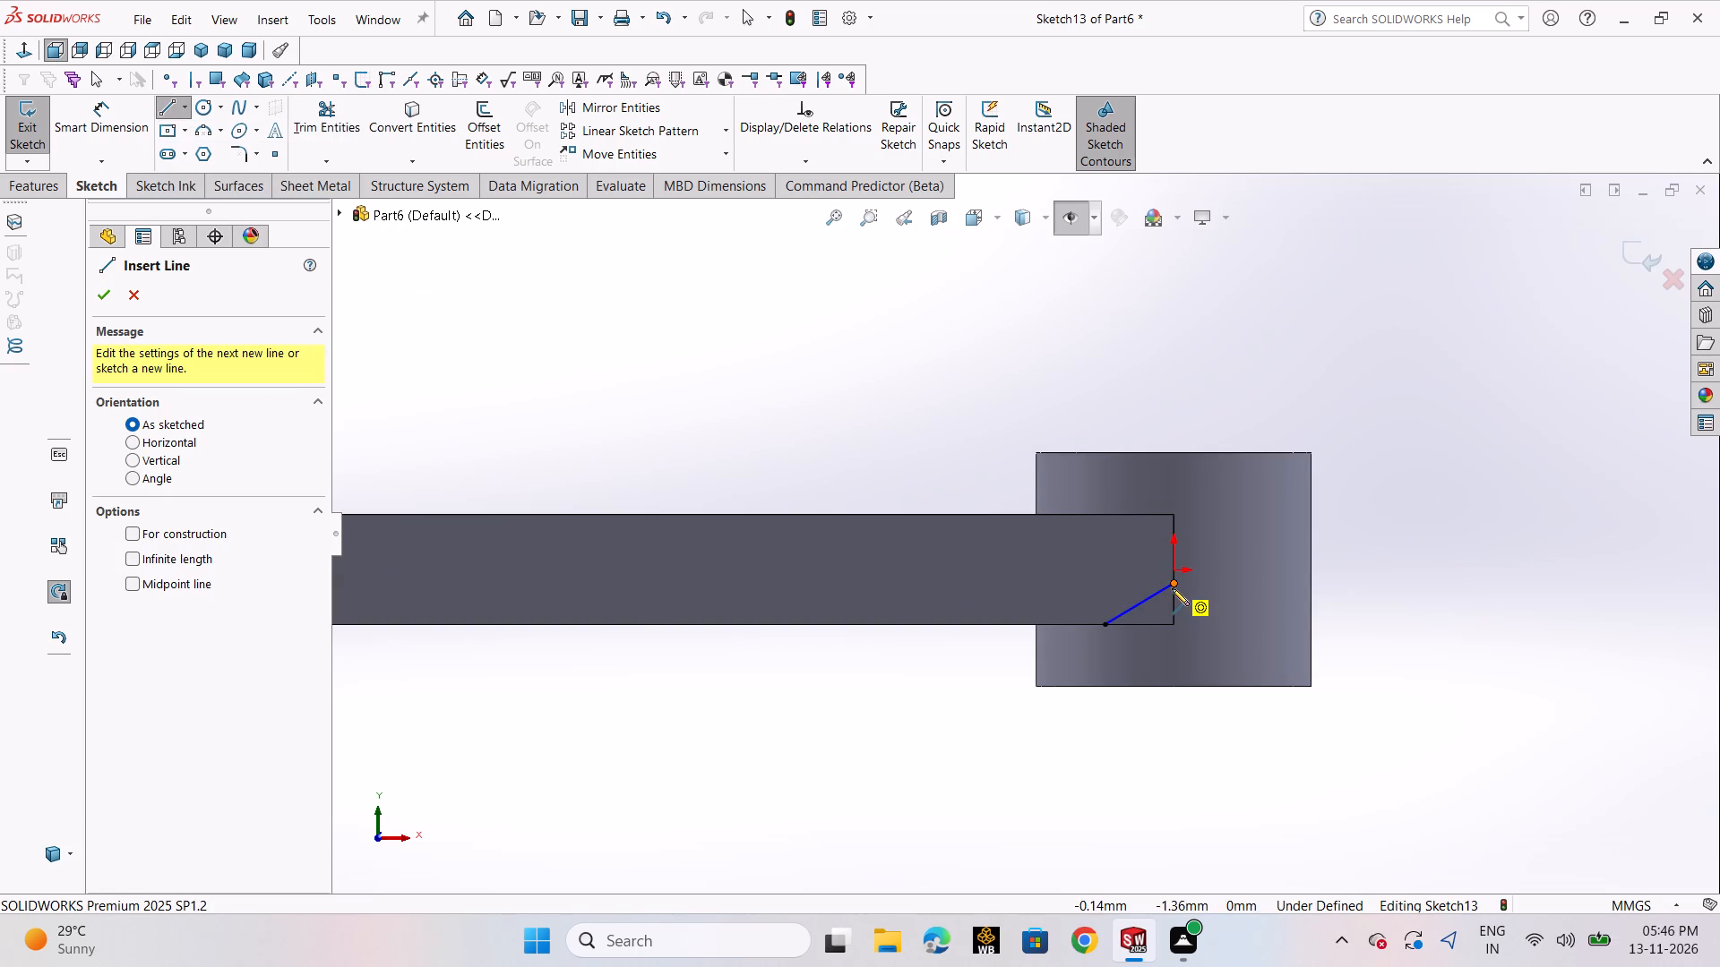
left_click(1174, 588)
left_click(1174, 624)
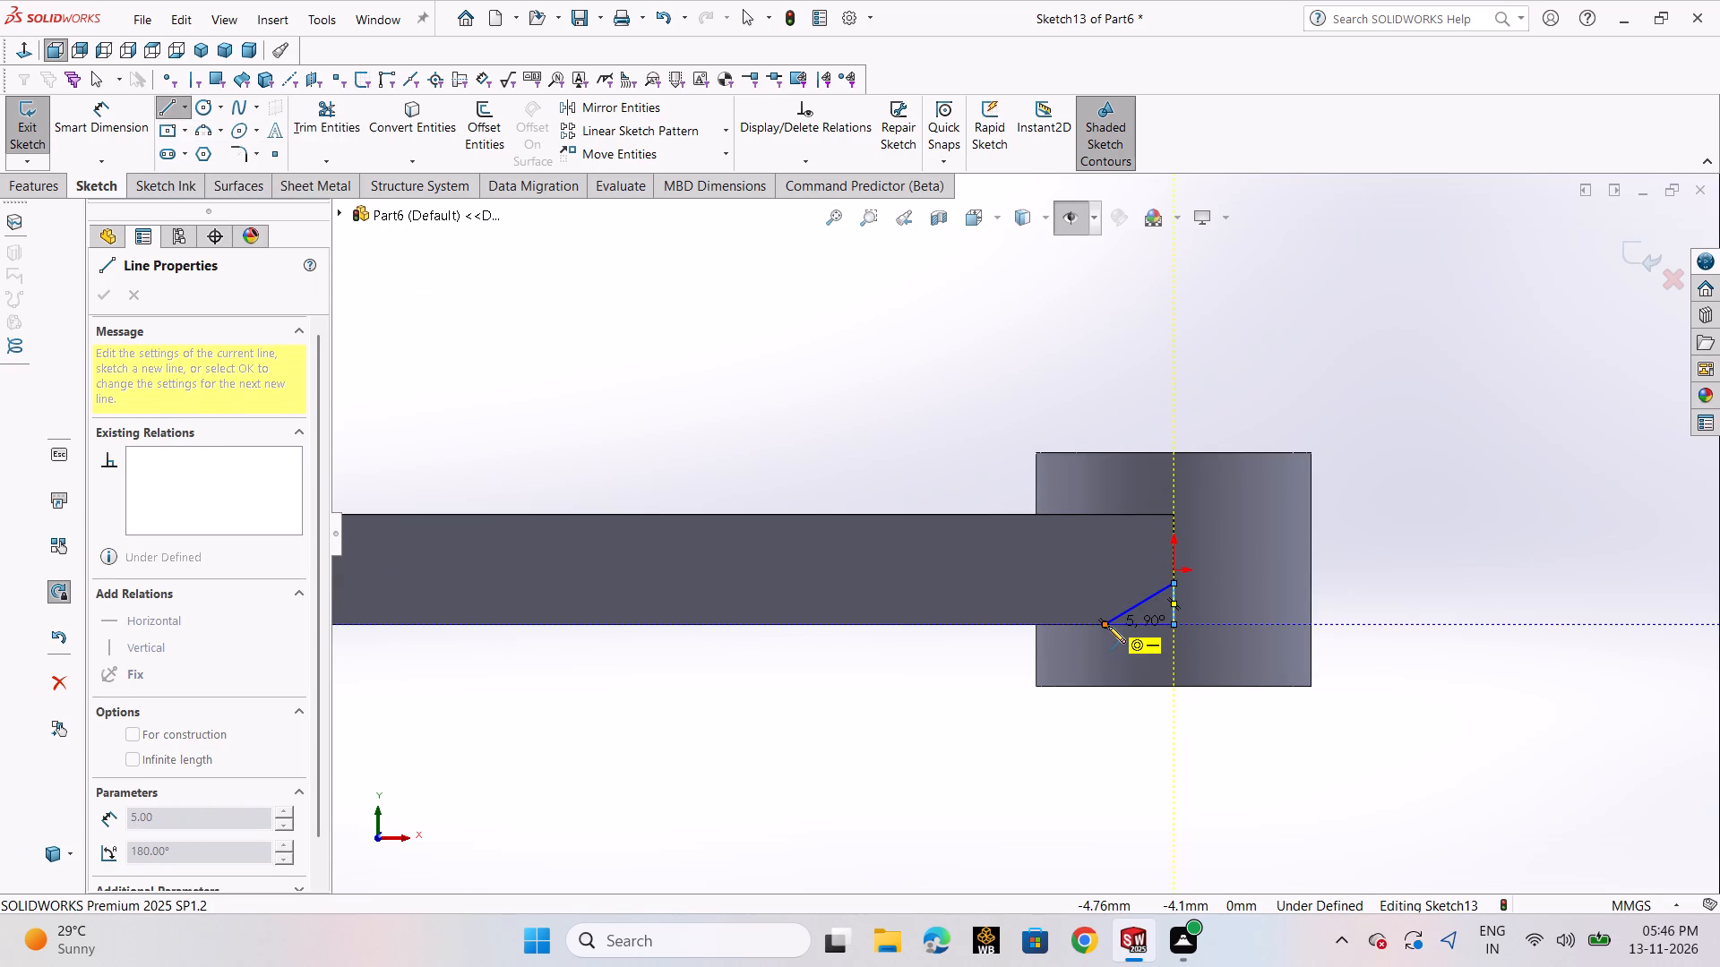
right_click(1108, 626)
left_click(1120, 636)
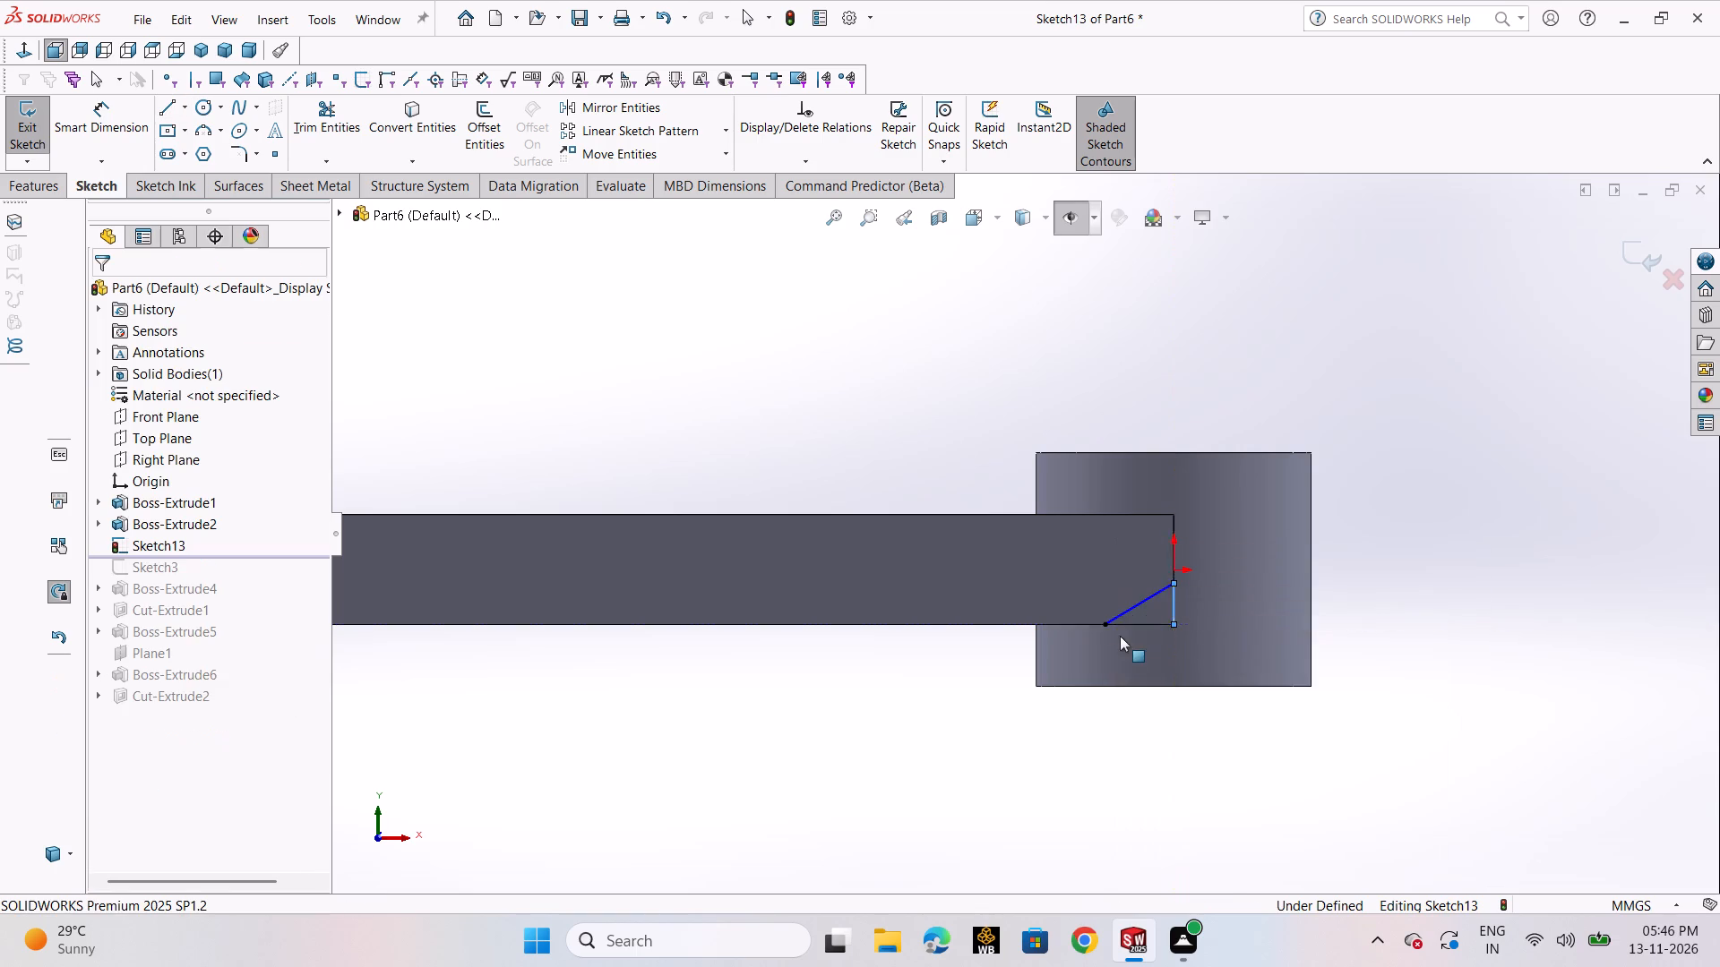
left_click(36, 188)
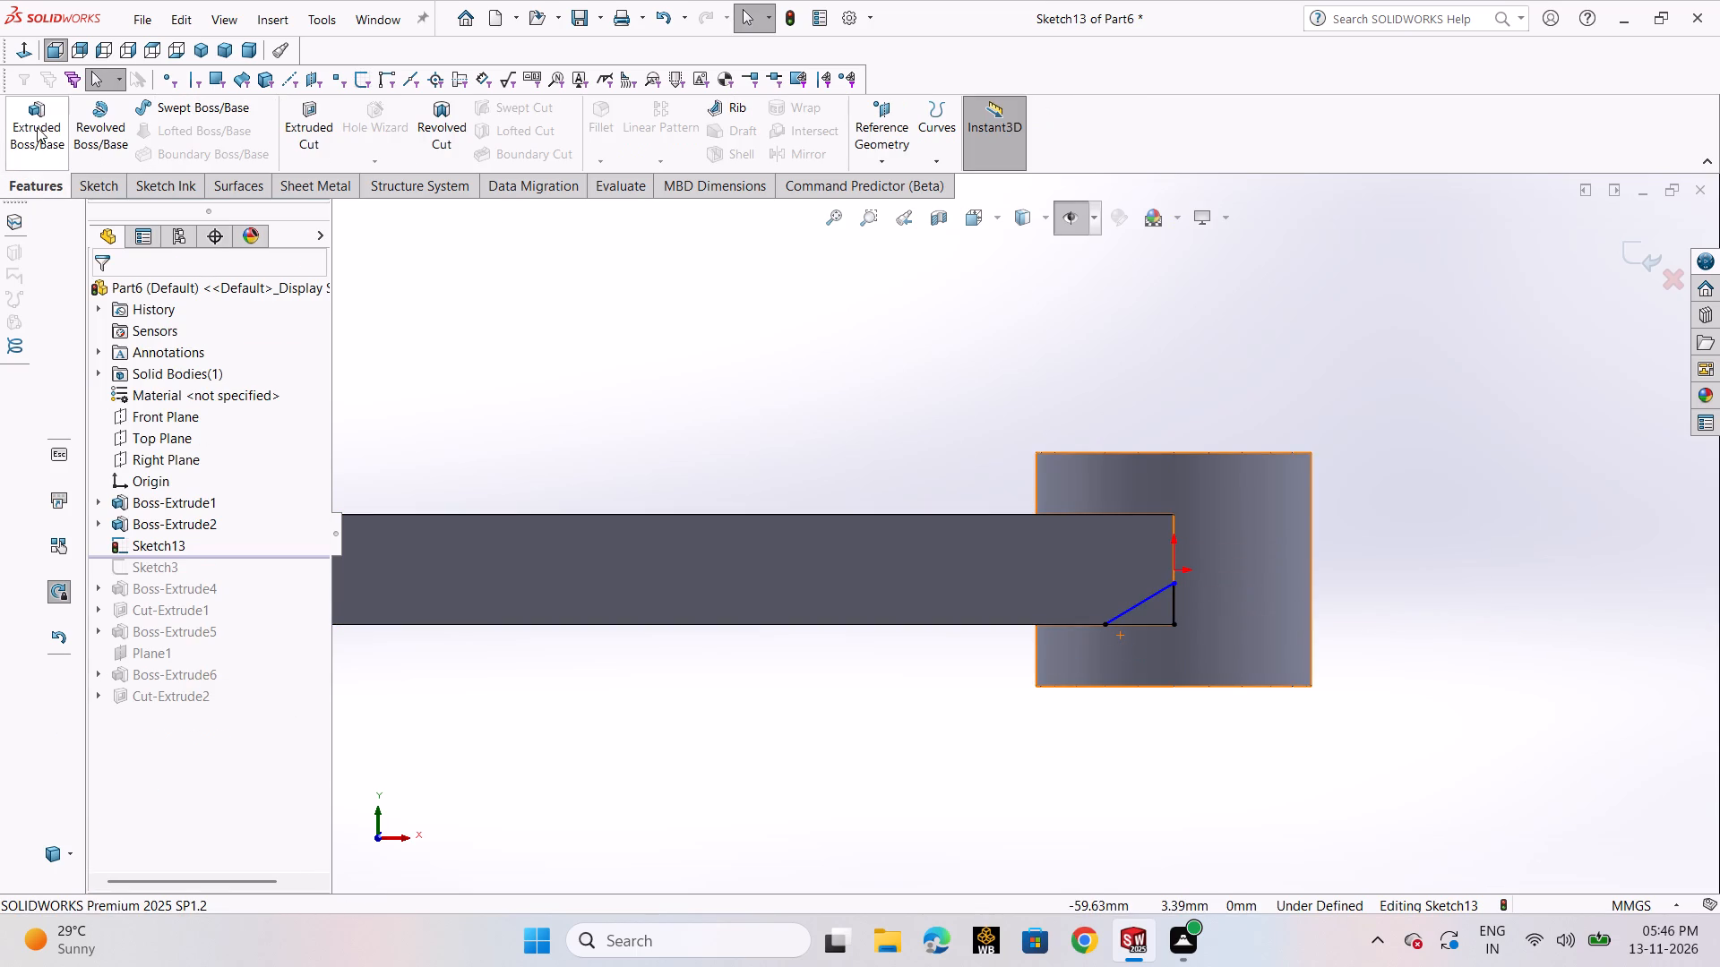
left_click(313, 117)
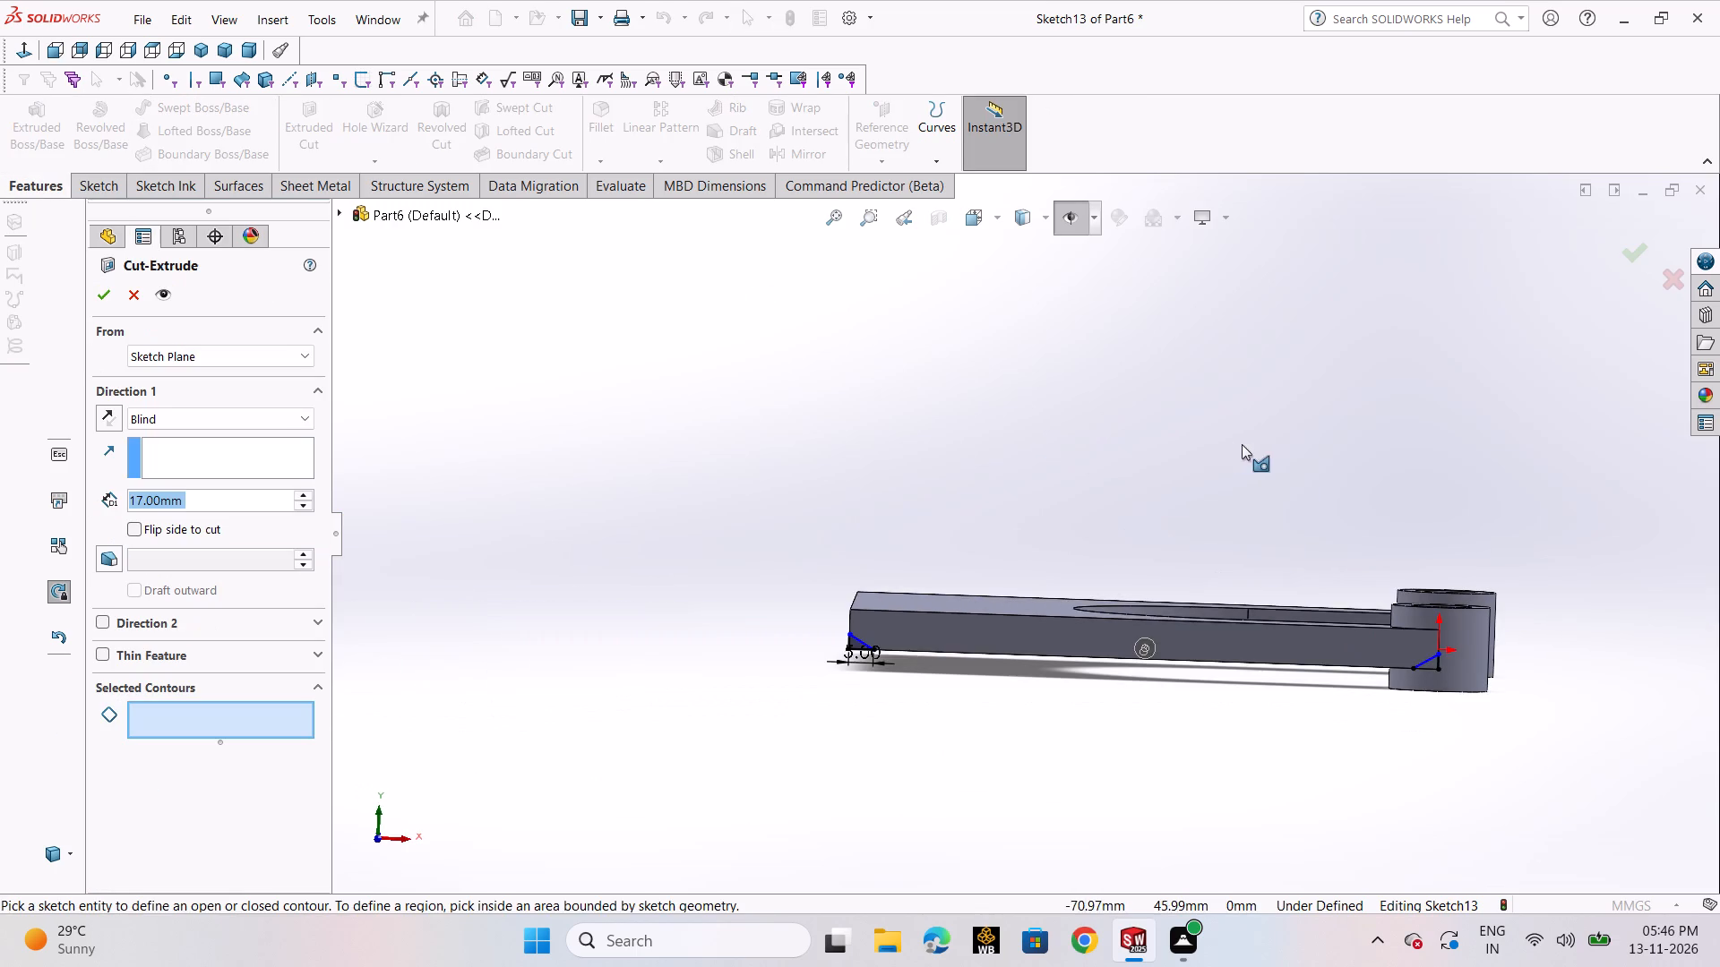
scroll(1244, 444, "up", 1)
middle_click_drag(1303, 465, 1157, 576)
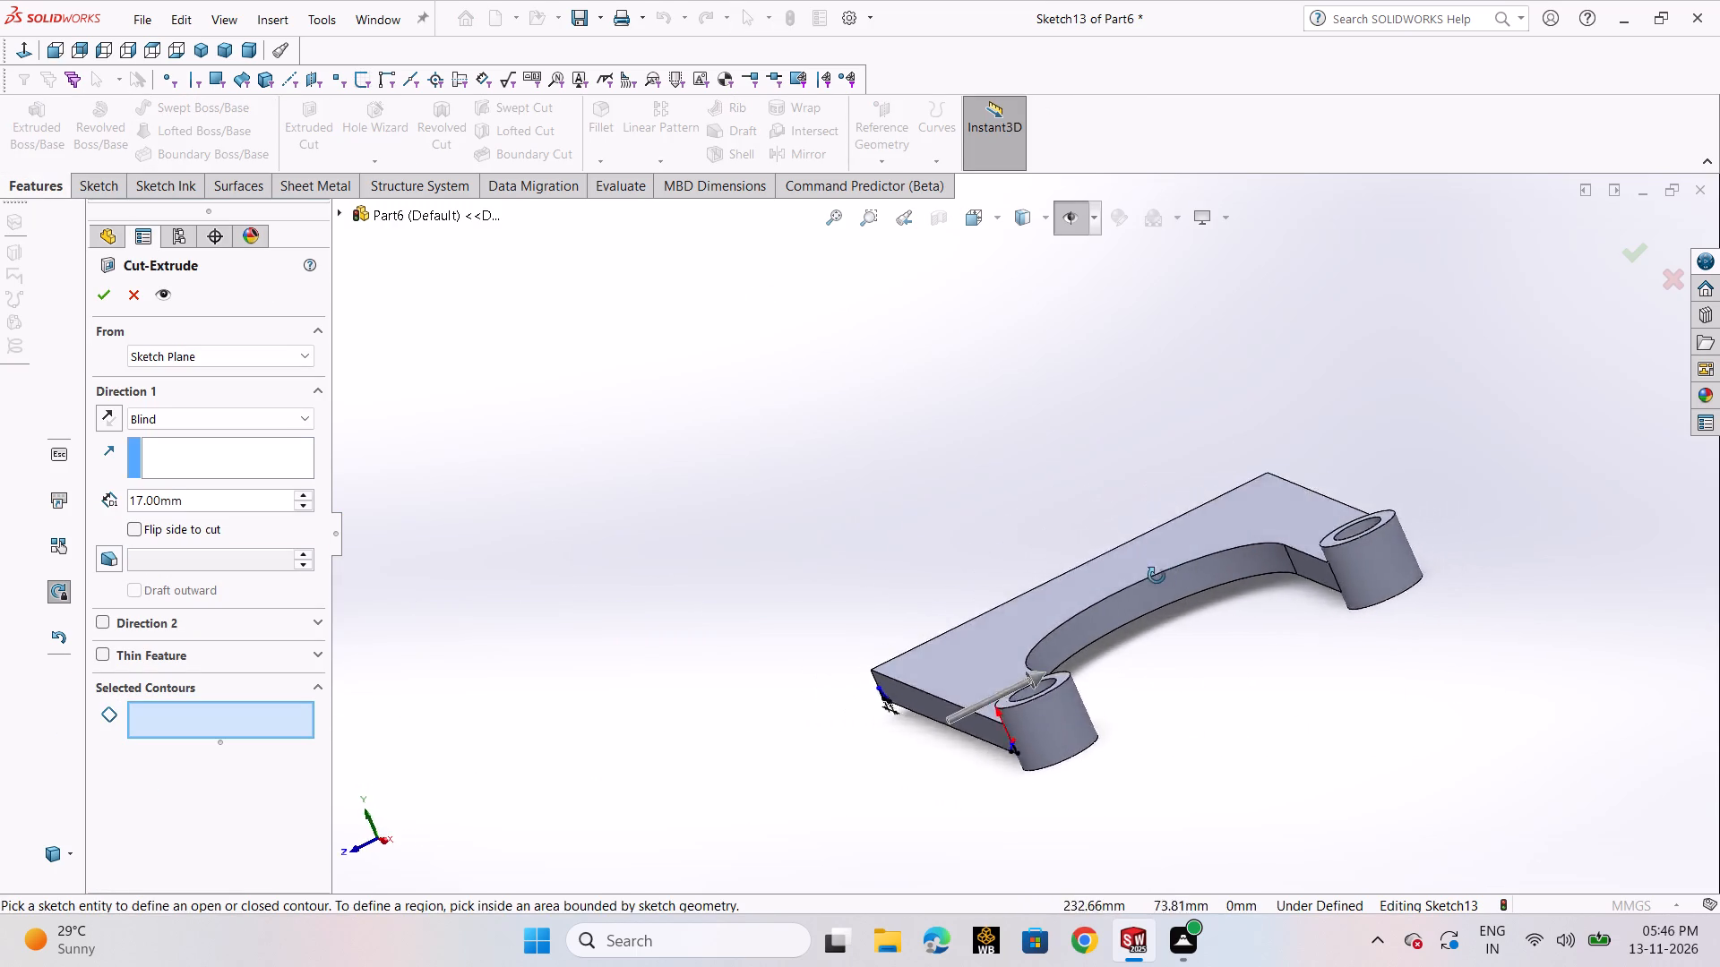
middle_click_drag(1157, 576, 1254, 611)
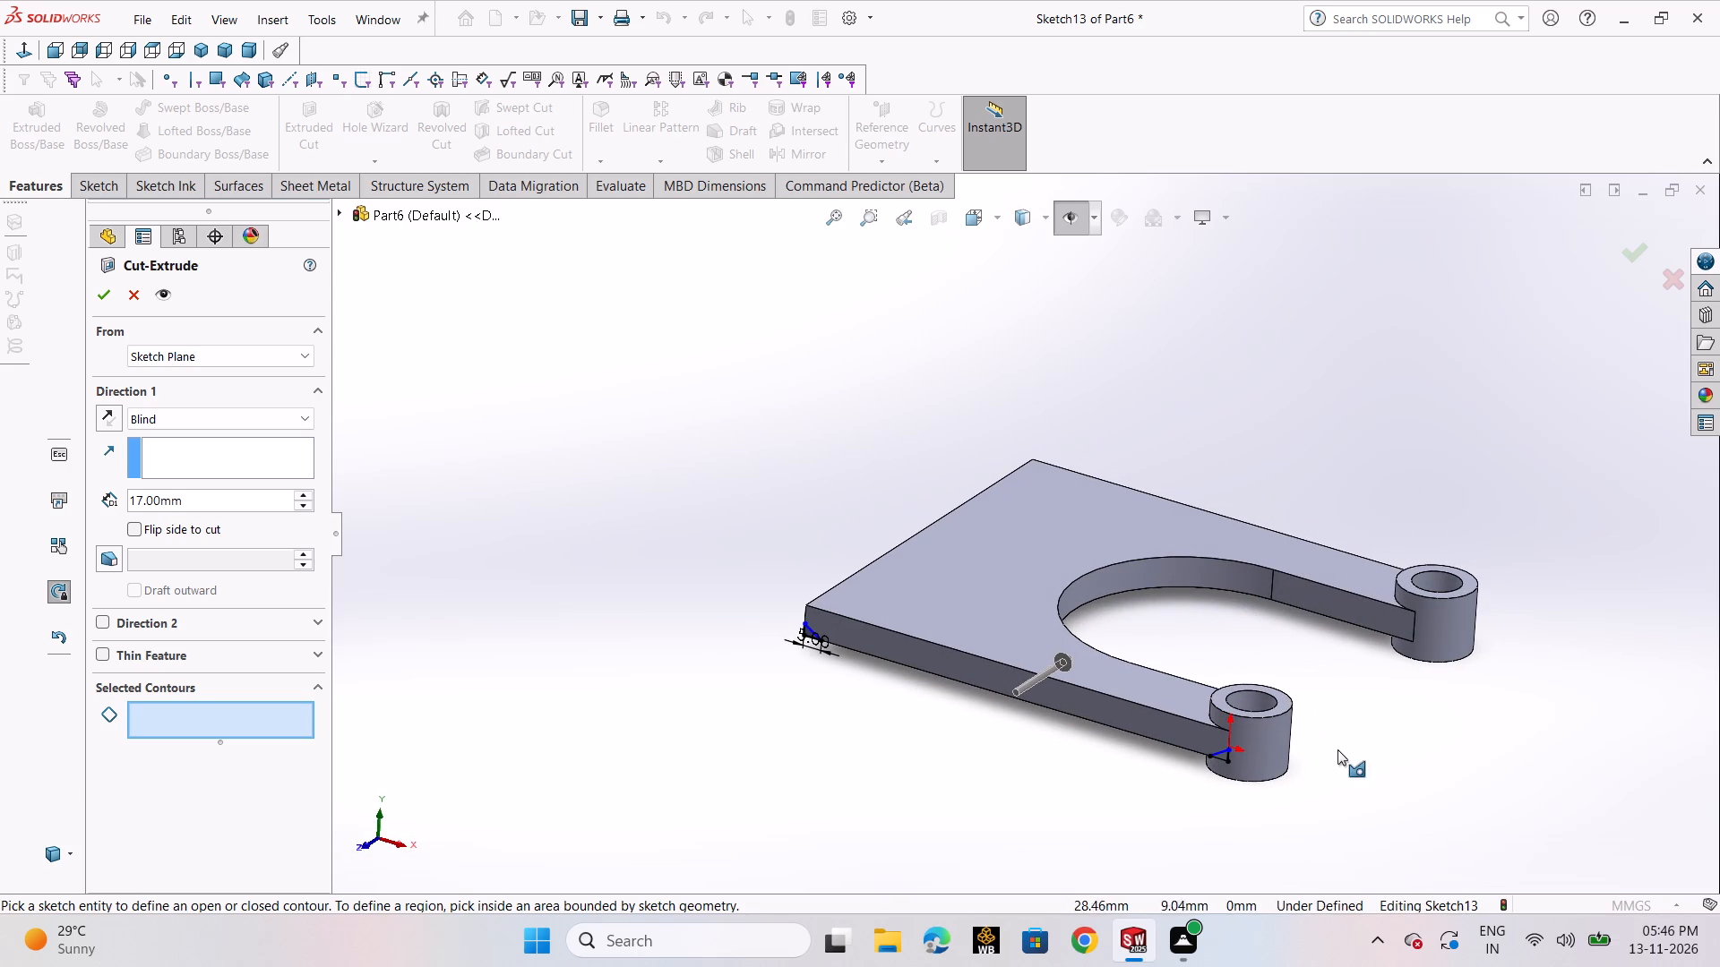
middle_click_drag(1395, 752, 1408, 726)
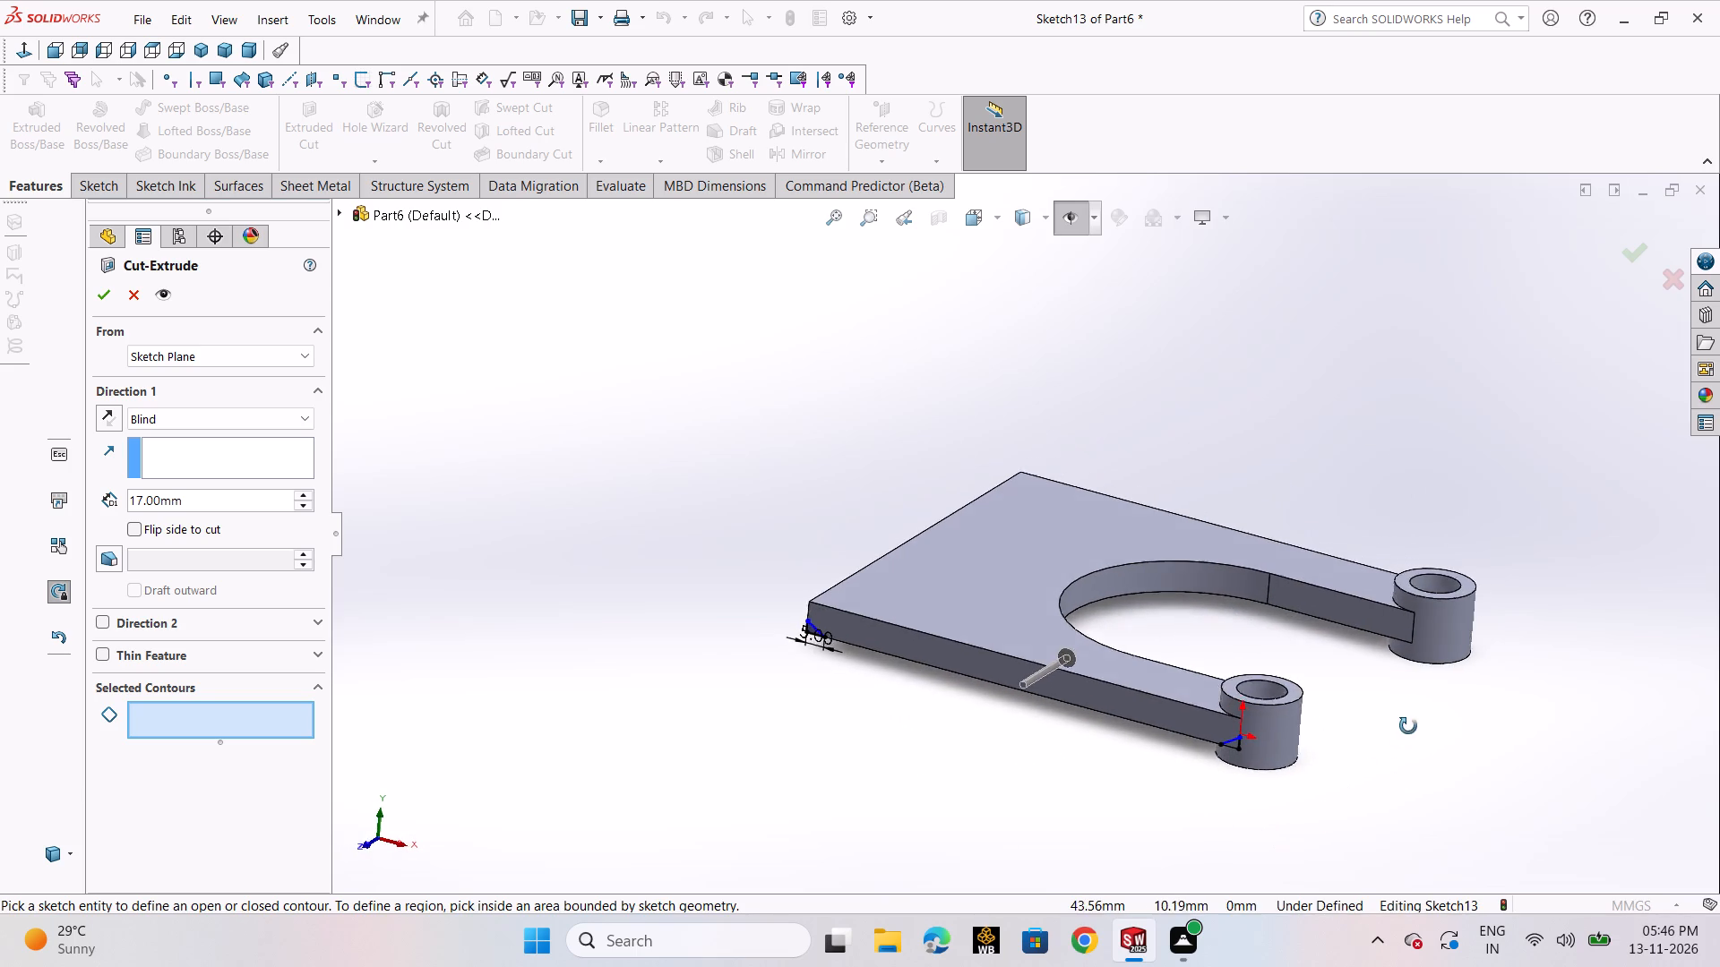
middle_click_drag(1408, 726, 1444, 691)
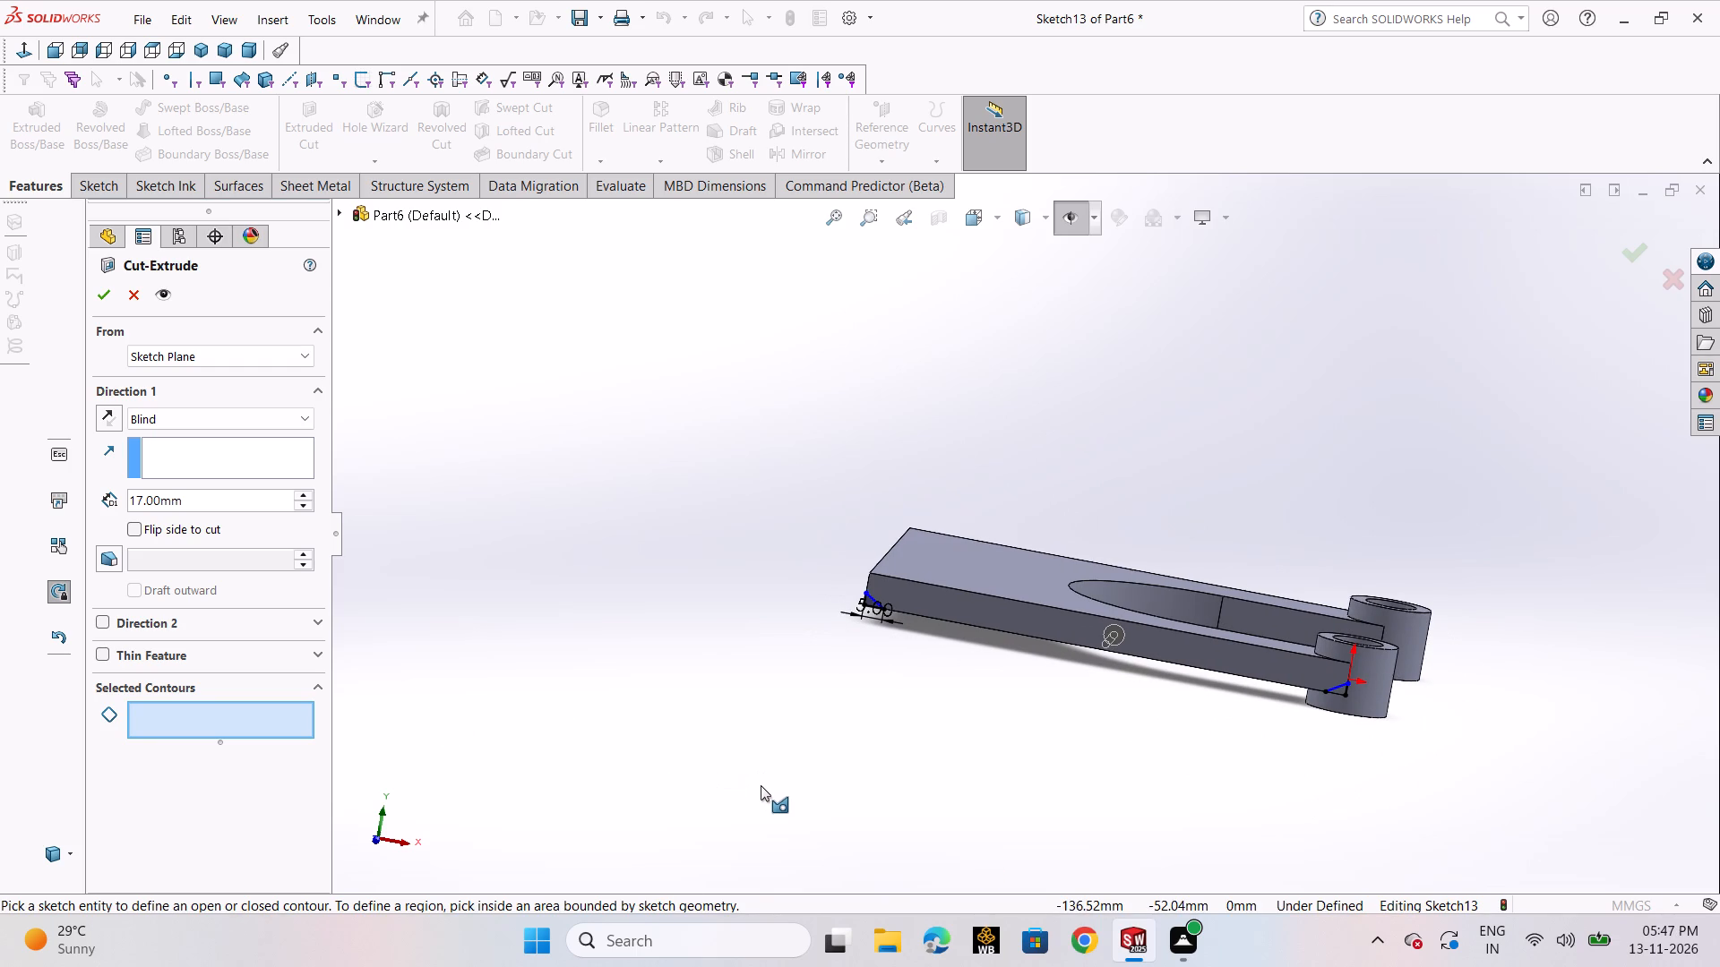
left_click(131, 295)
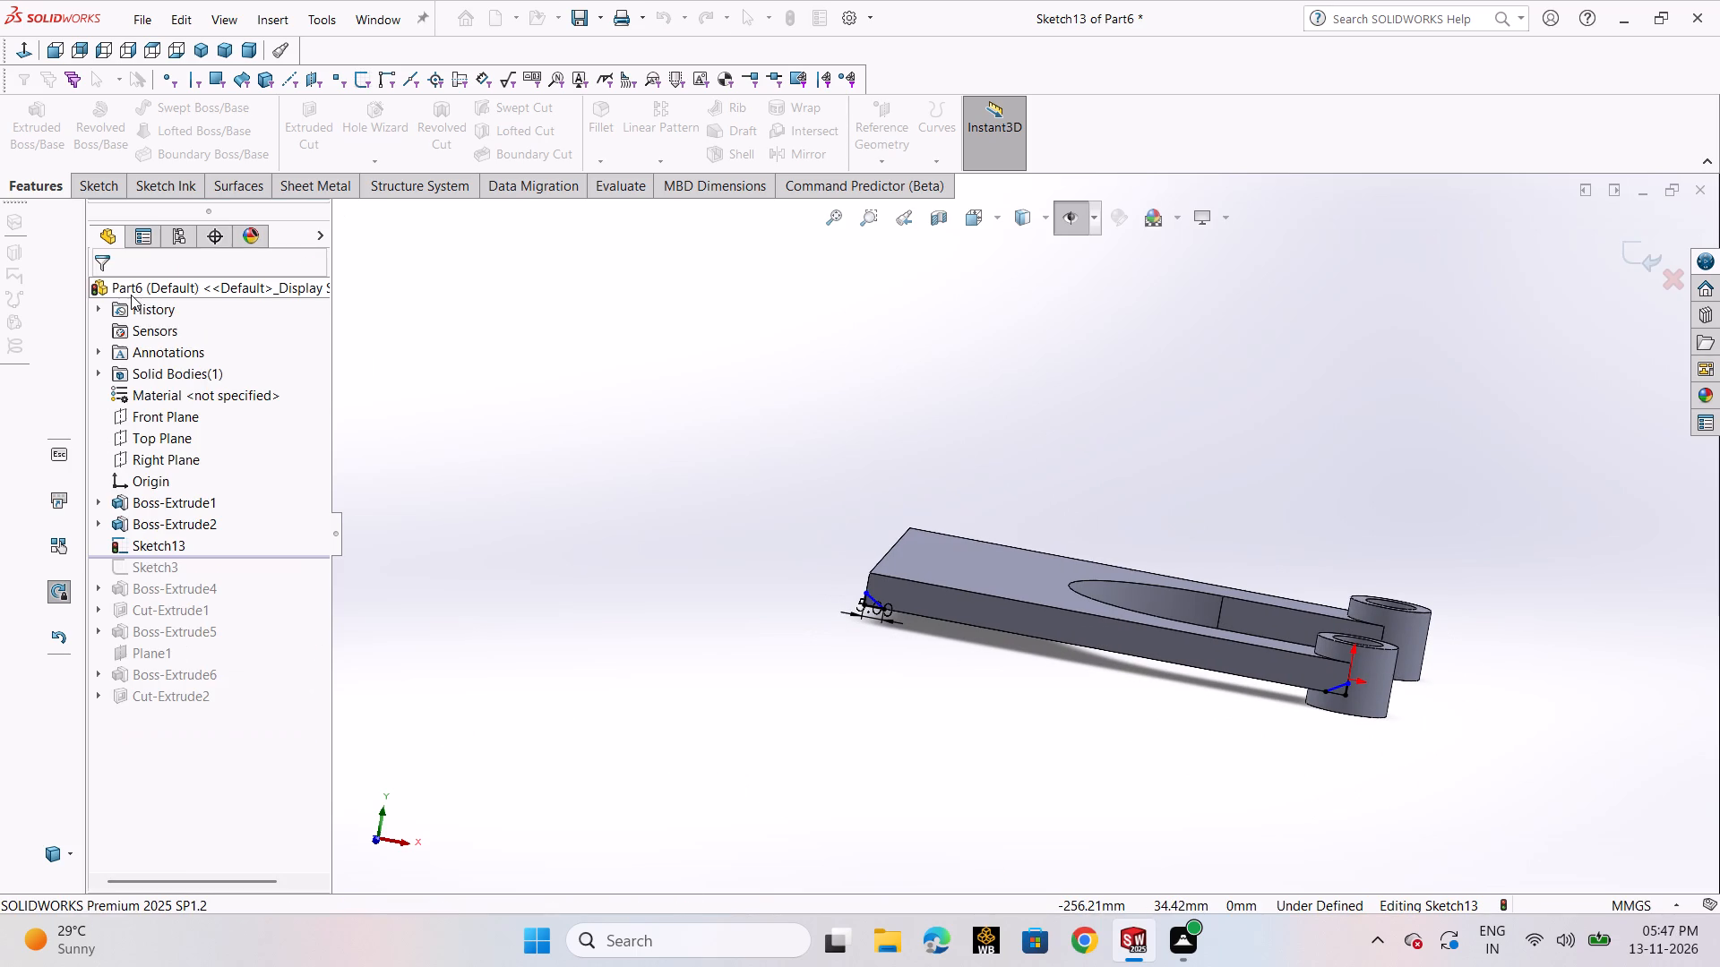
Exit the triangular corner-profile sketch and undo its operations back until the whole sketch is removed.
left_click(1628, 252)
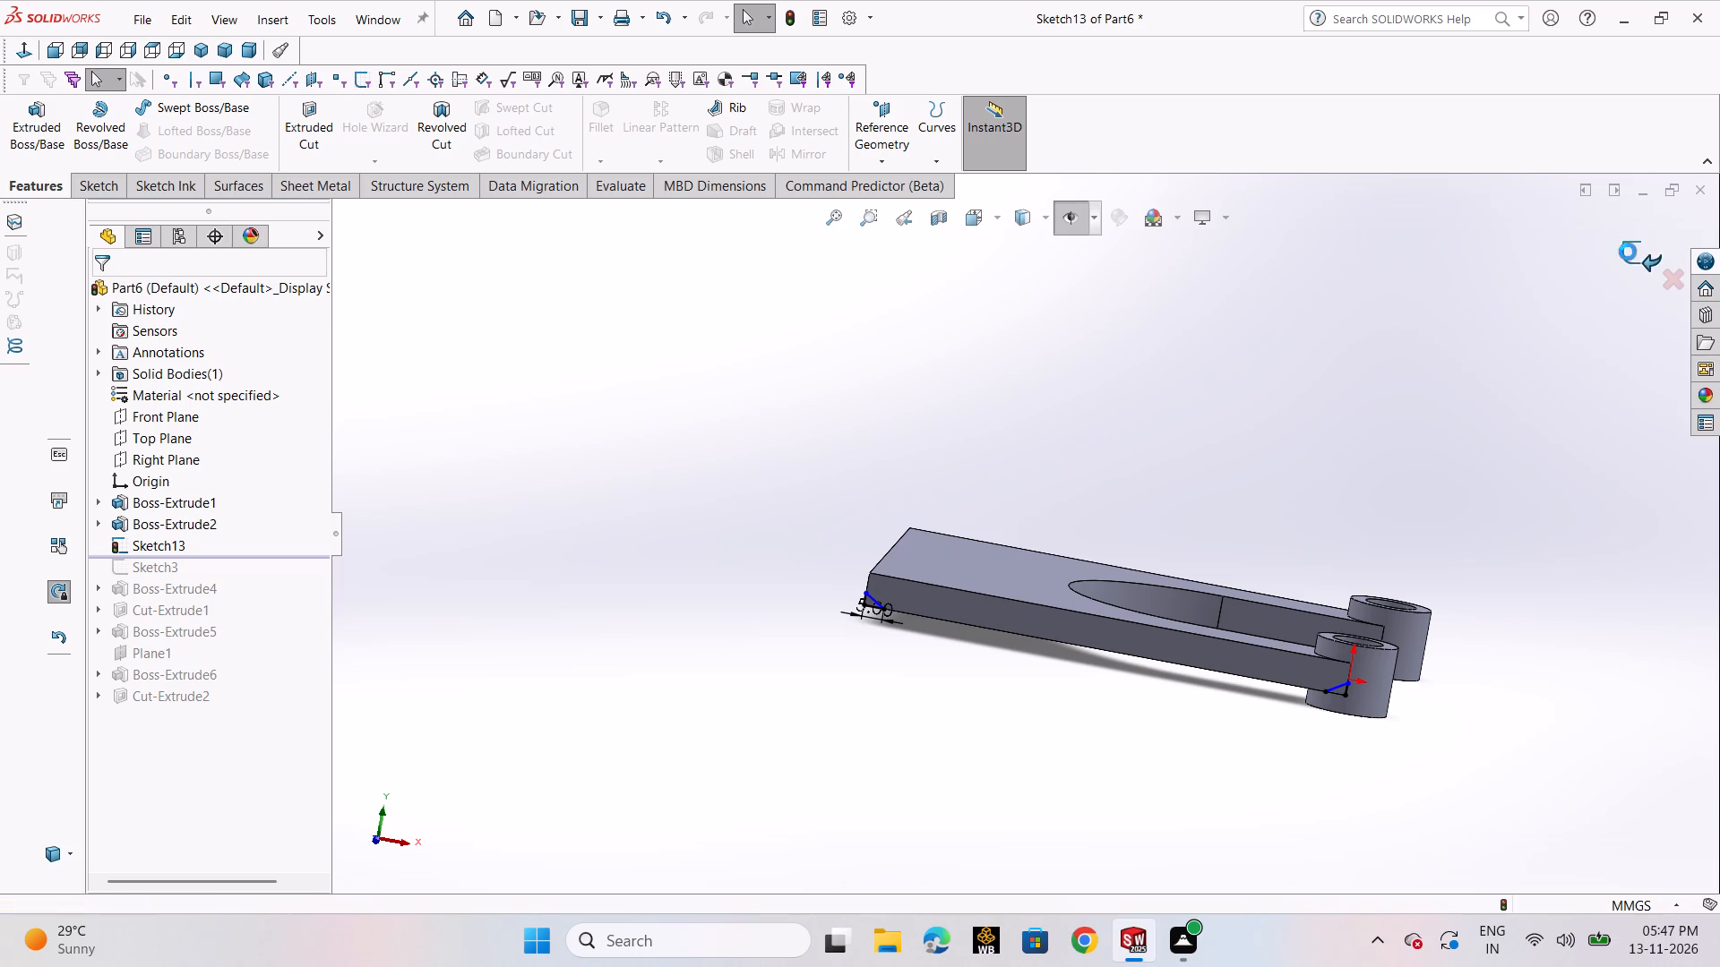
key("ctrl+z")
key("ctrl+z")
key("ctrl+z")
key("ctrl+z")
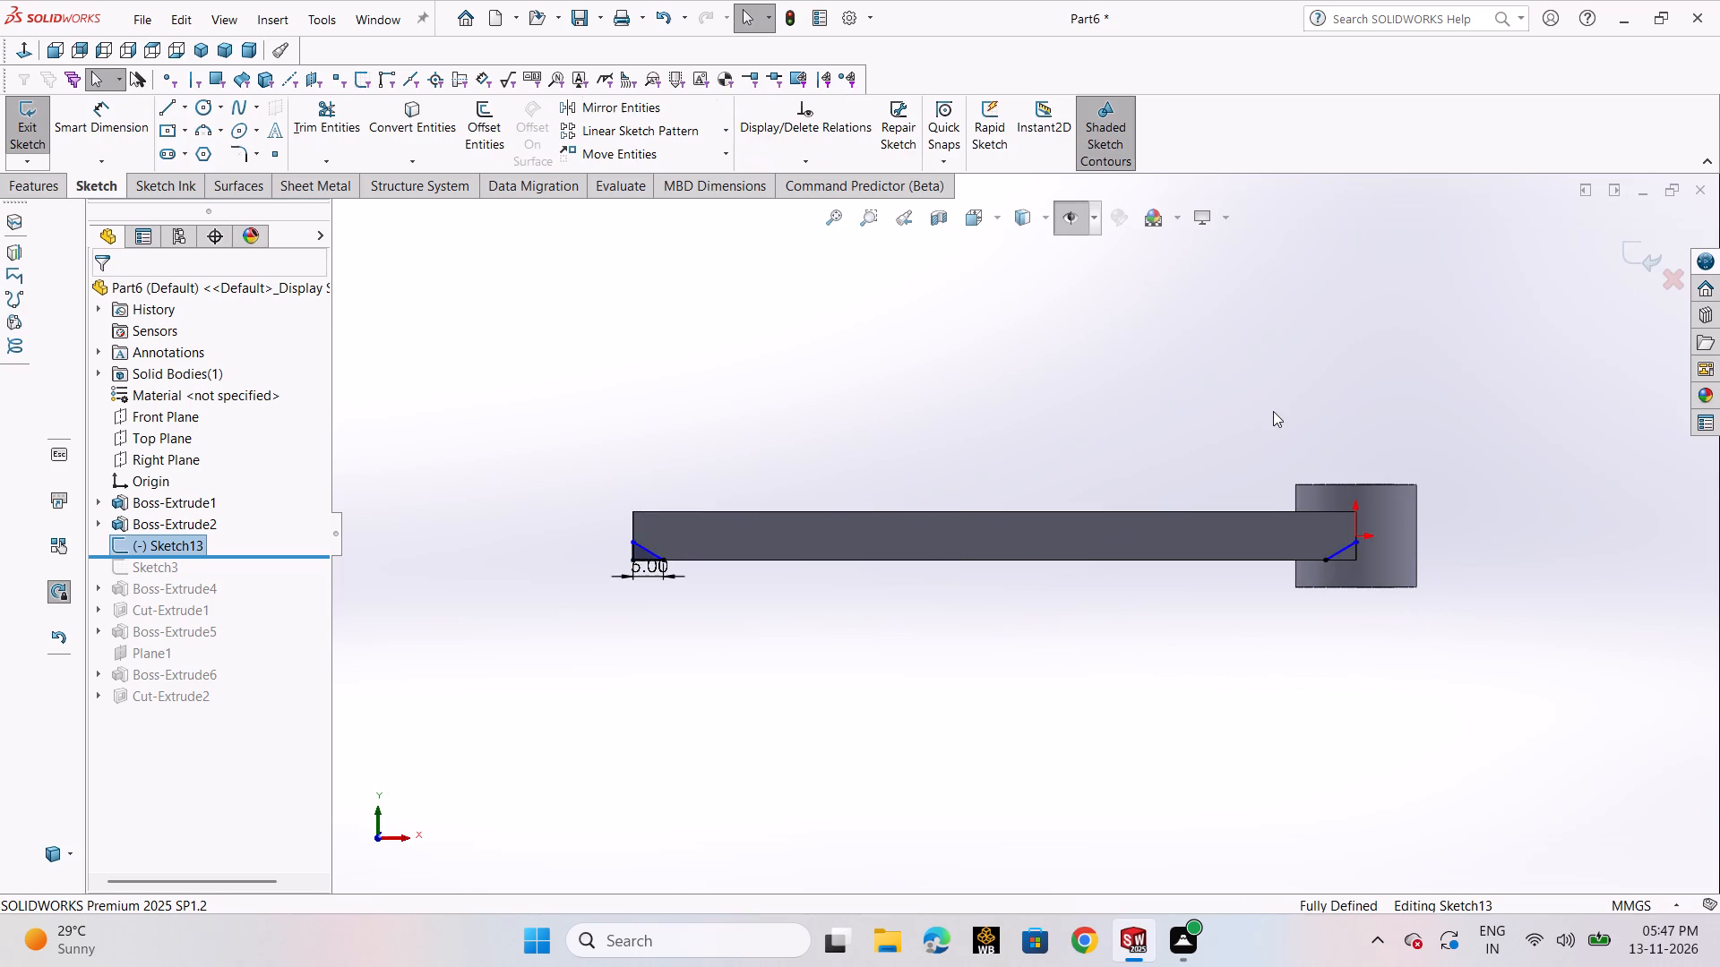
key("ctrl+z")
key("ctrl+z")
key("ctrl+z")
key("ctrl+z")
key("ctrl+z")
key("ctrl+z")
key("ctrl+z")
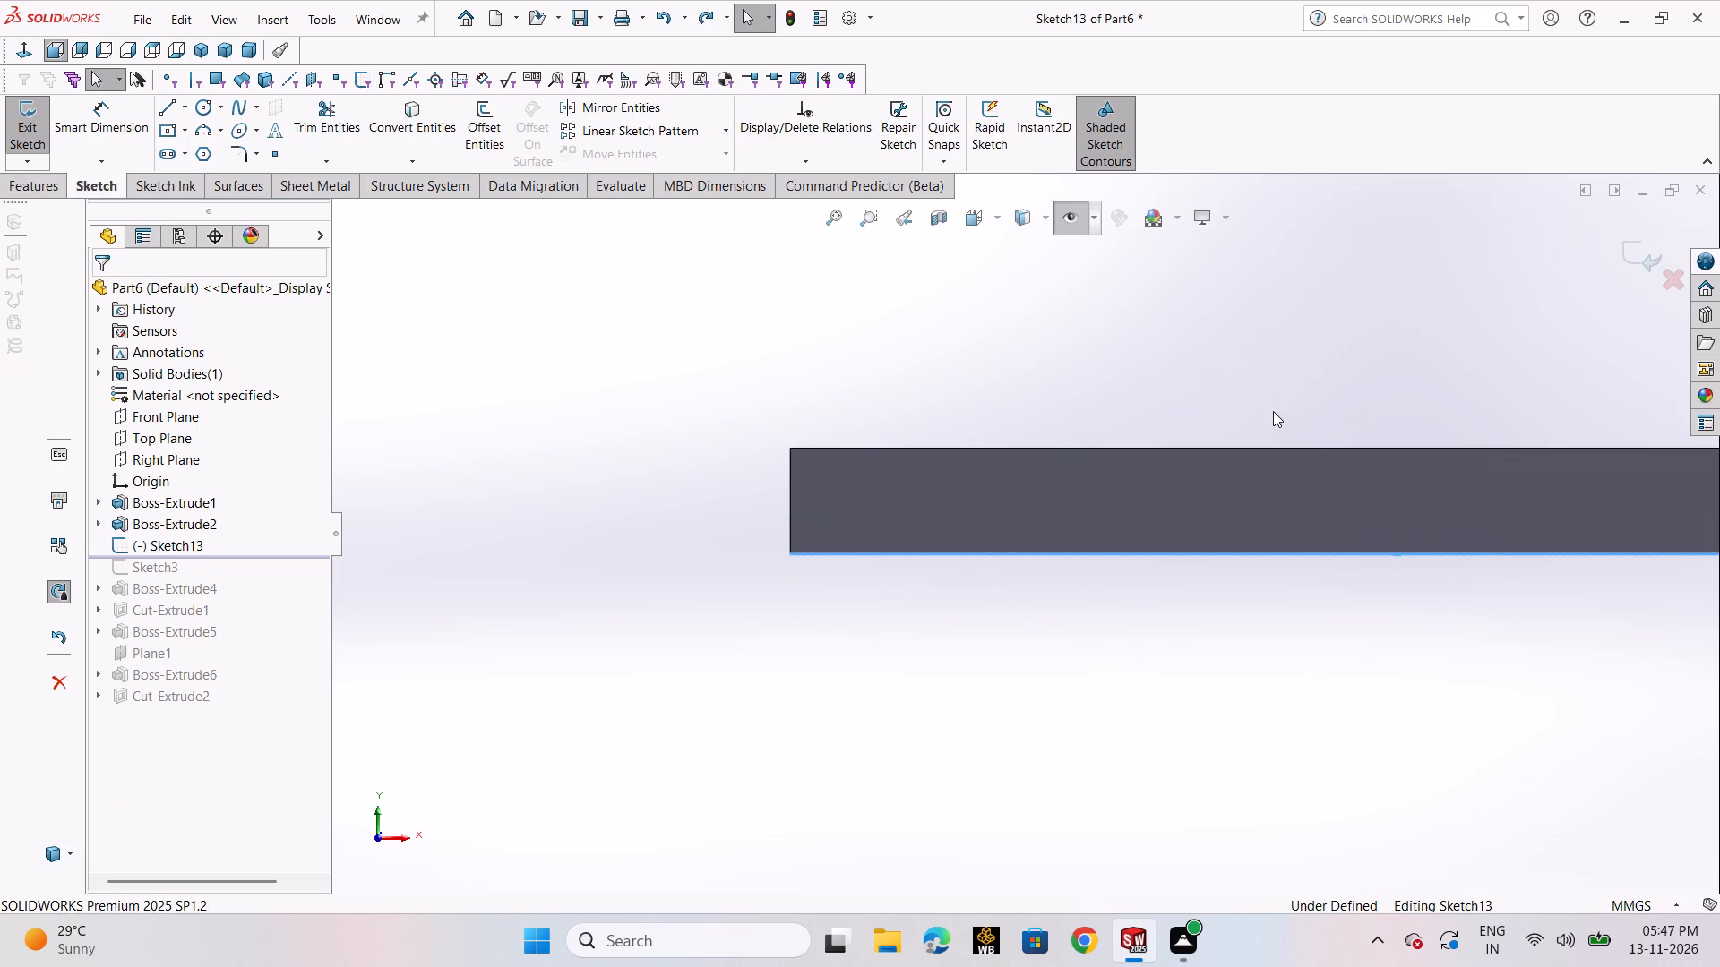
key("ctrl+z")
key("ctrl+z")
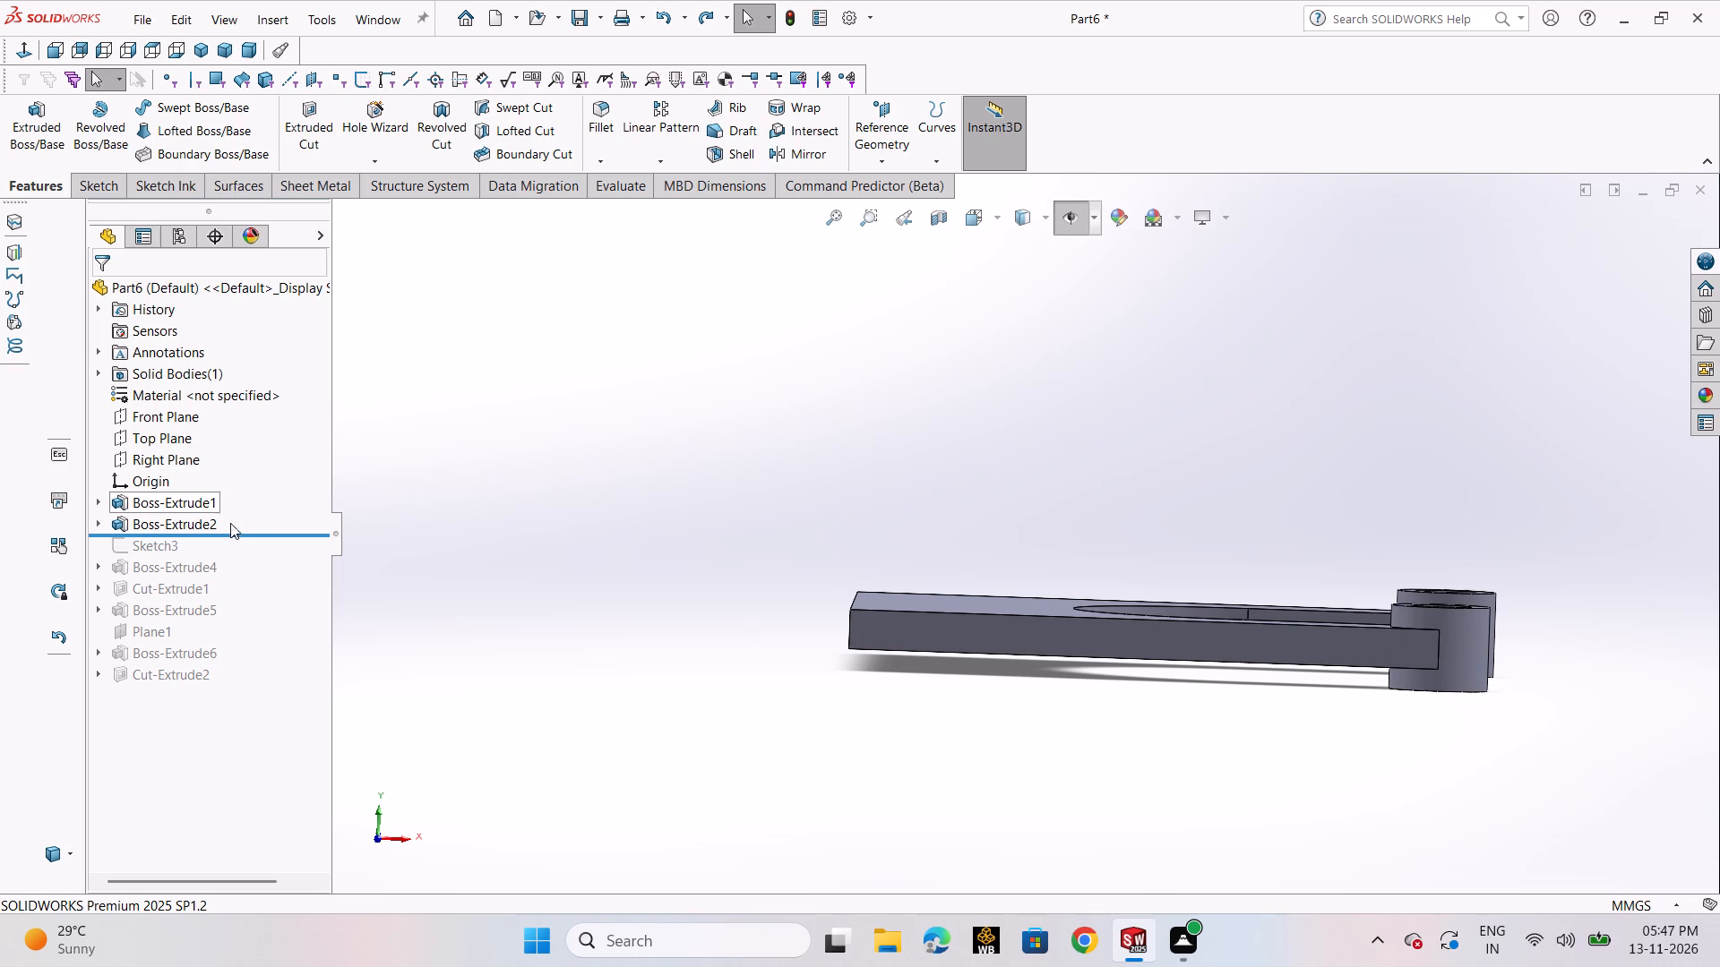
Roll the model history forward past Cut-Extrude2 to bring back all the suppressed later features.
left_click_drag(250, 539, 249, 703)
left_click(426, 531)
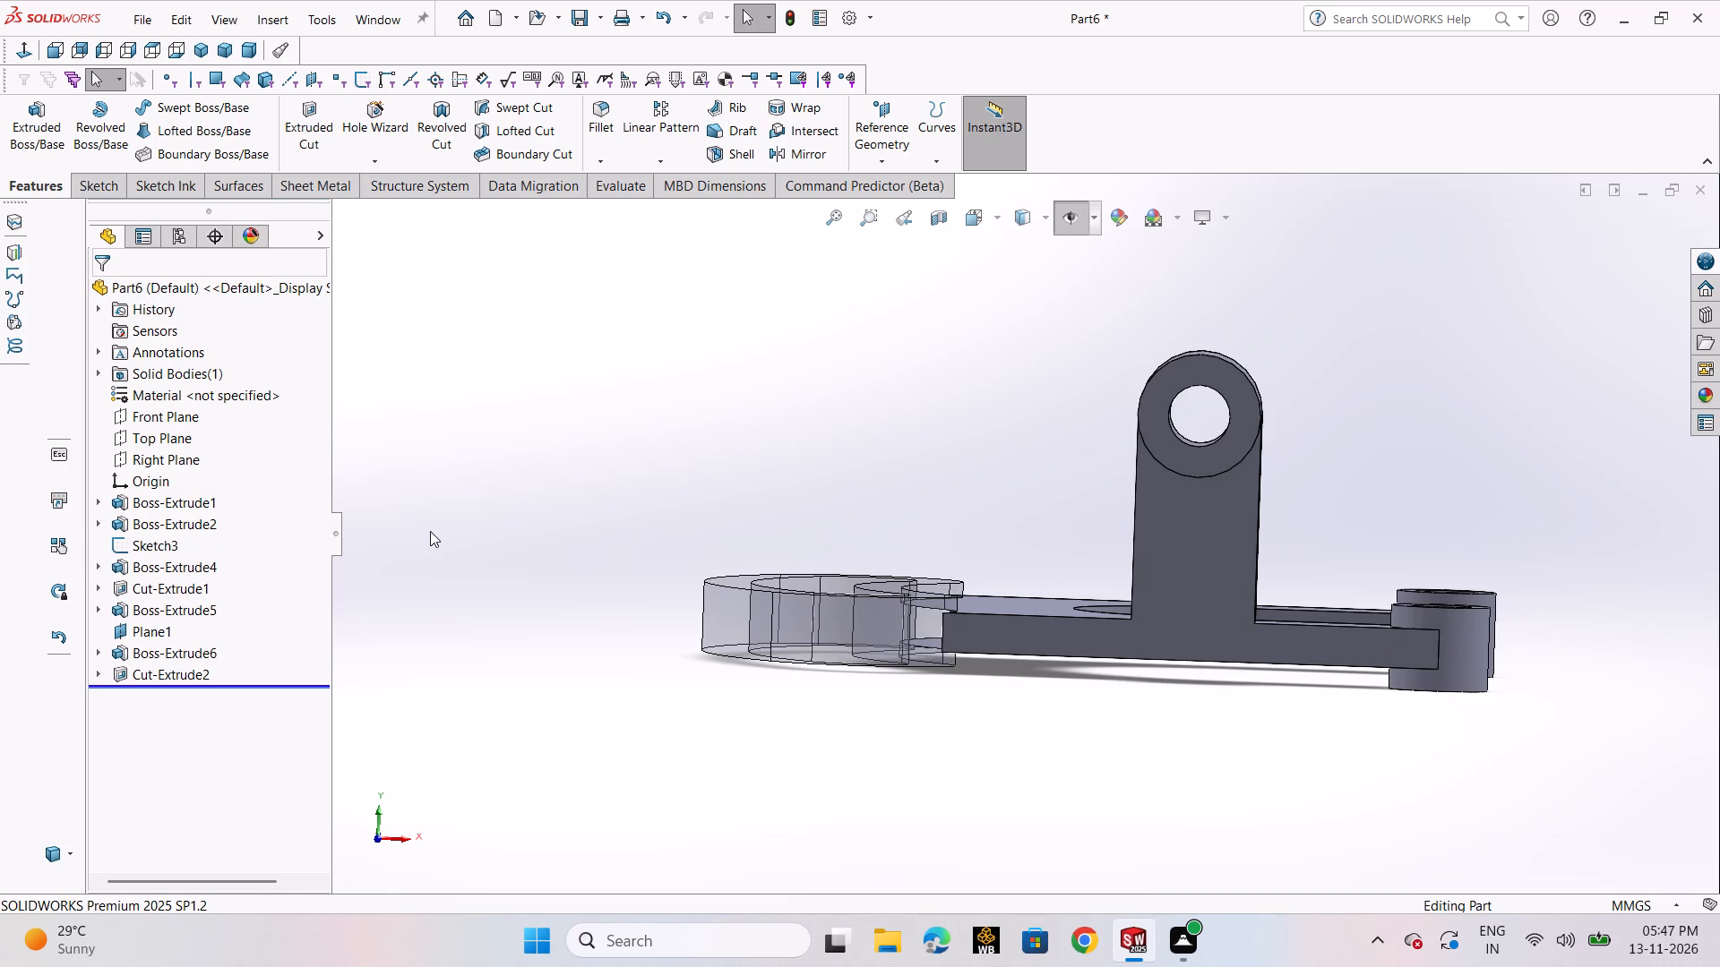
Turn off the transparency of the arc-slot rim extrusion, Boss-Extrude4.
left_click(768, 630)
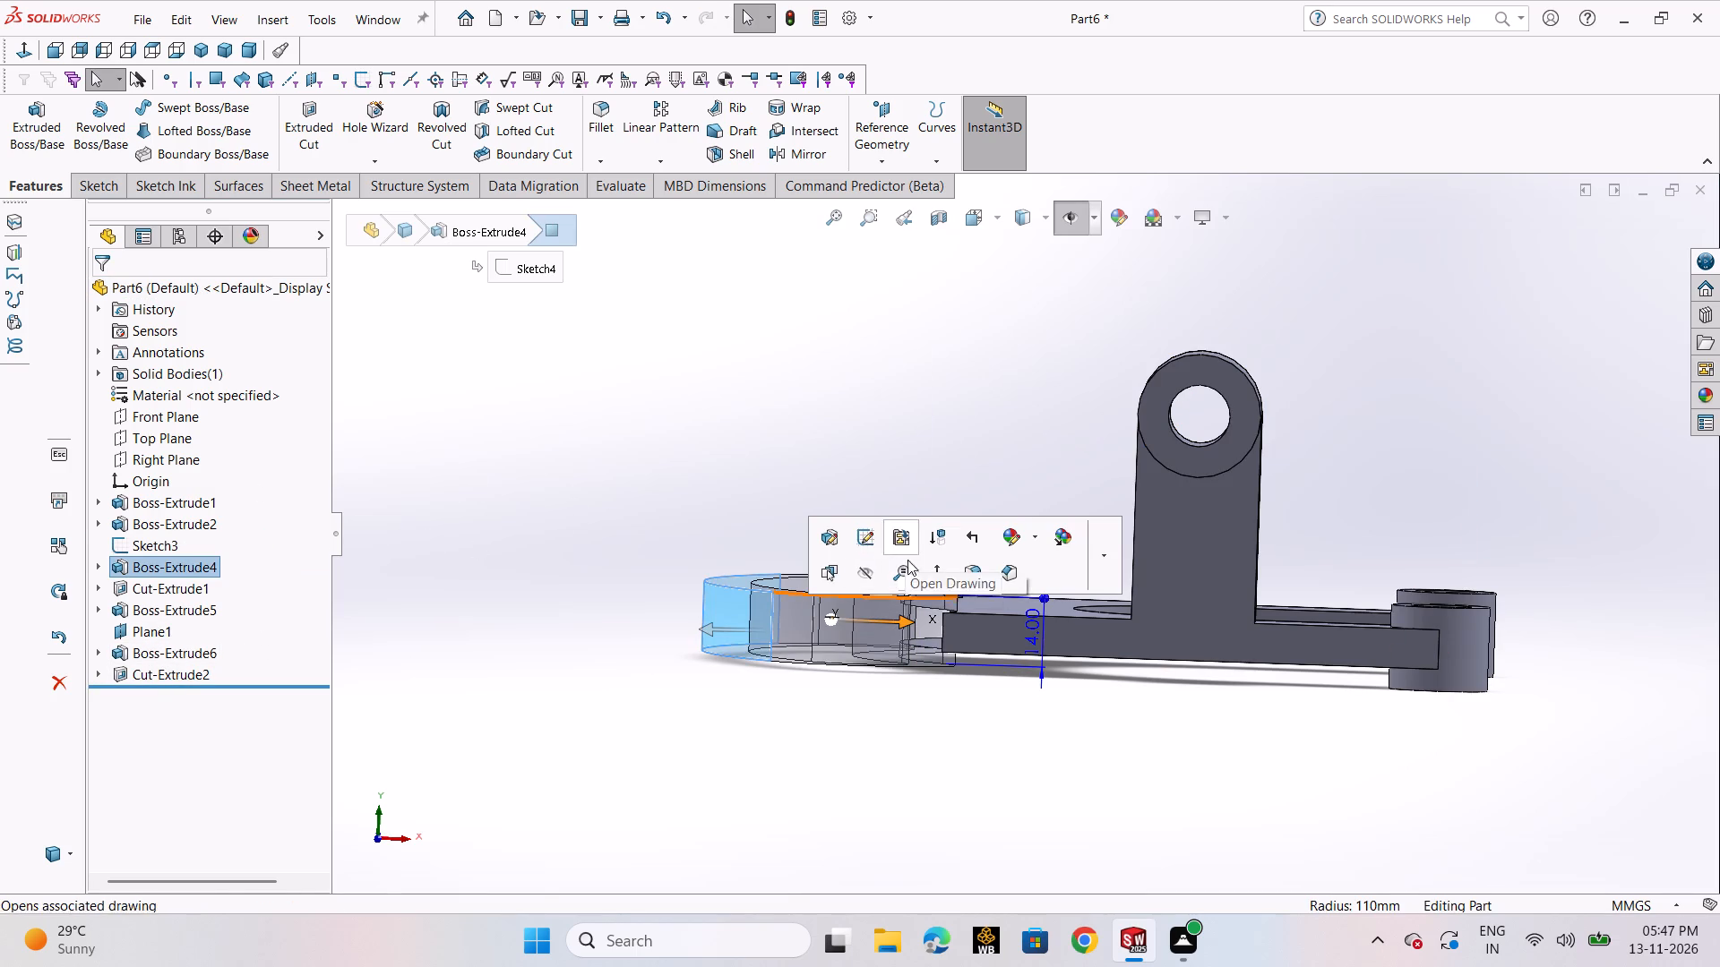
right_click(153, 570)
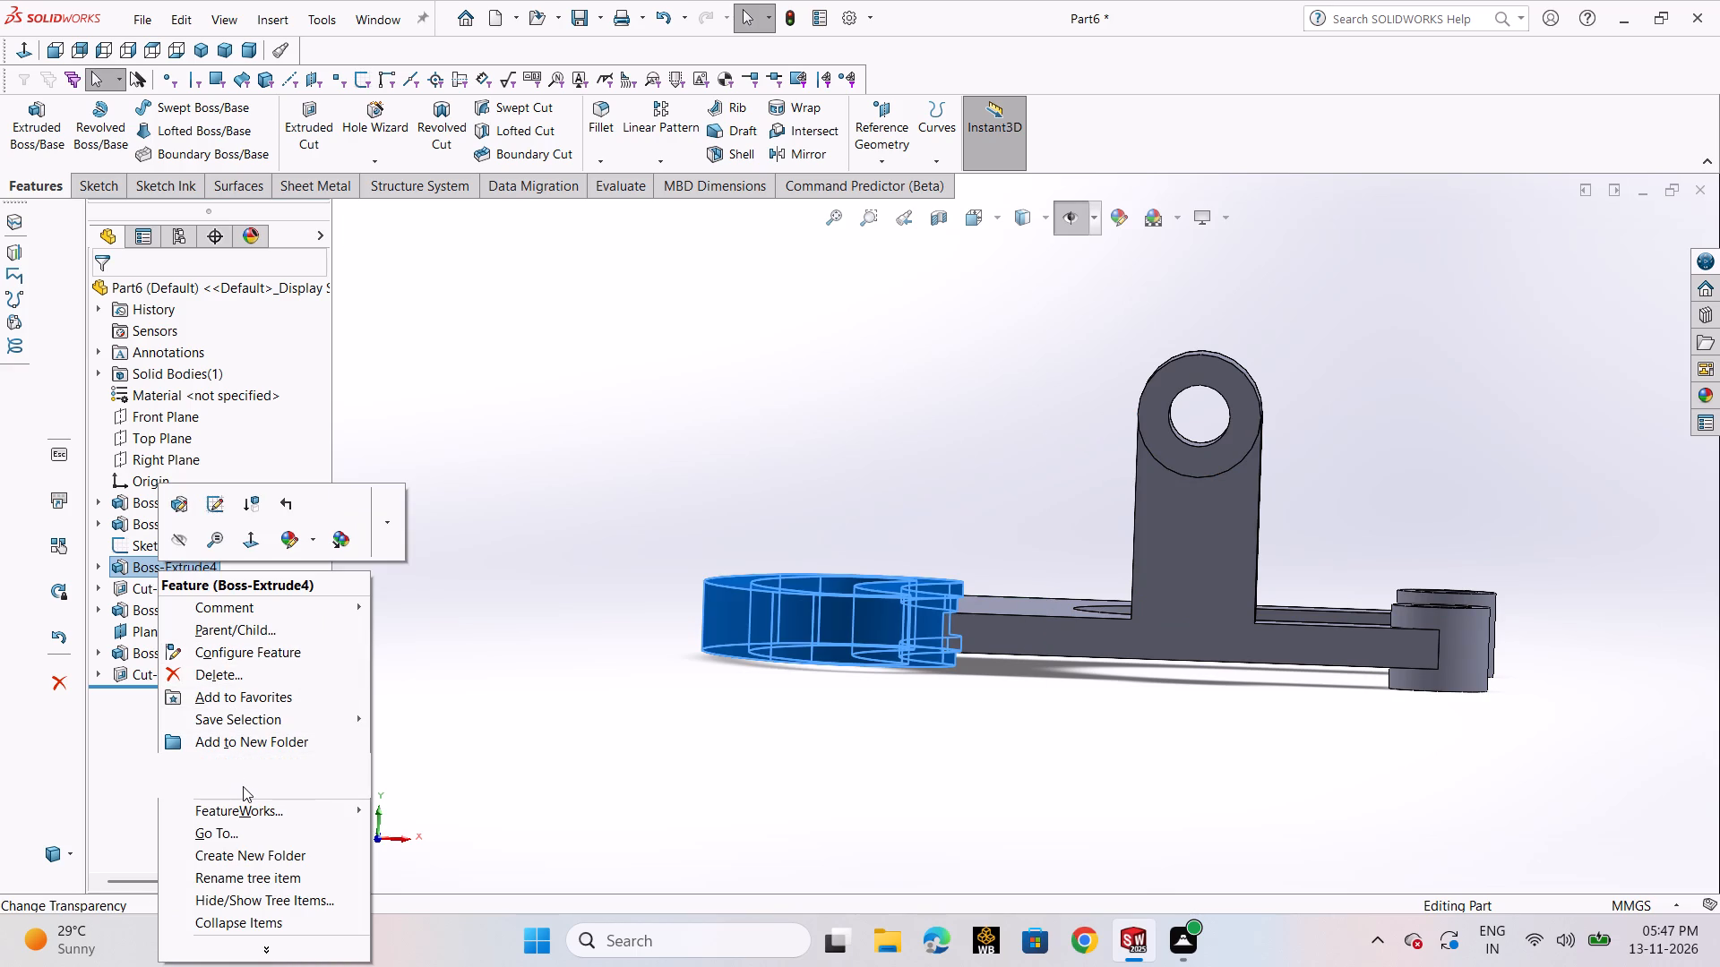
left_click(243, 786)
left_click(444, 674)
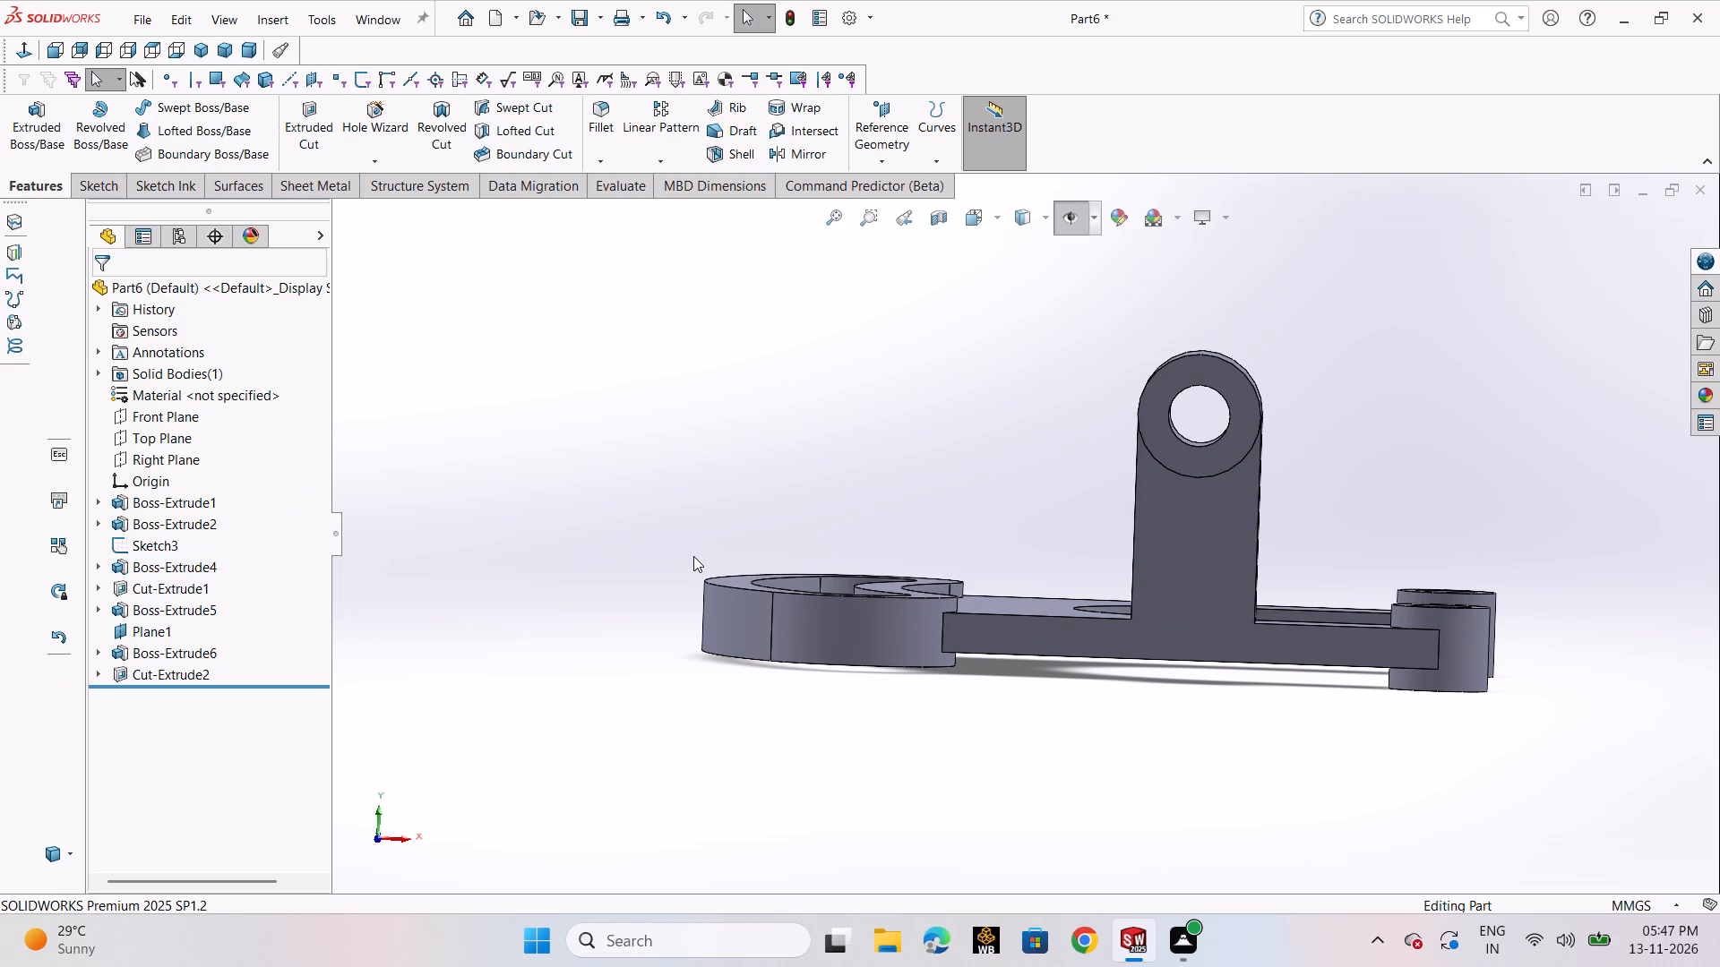
Set the part to an isometric view and start saving it as a SOLIDWORKS part in the inetenship folder.
key("ctrl+7")
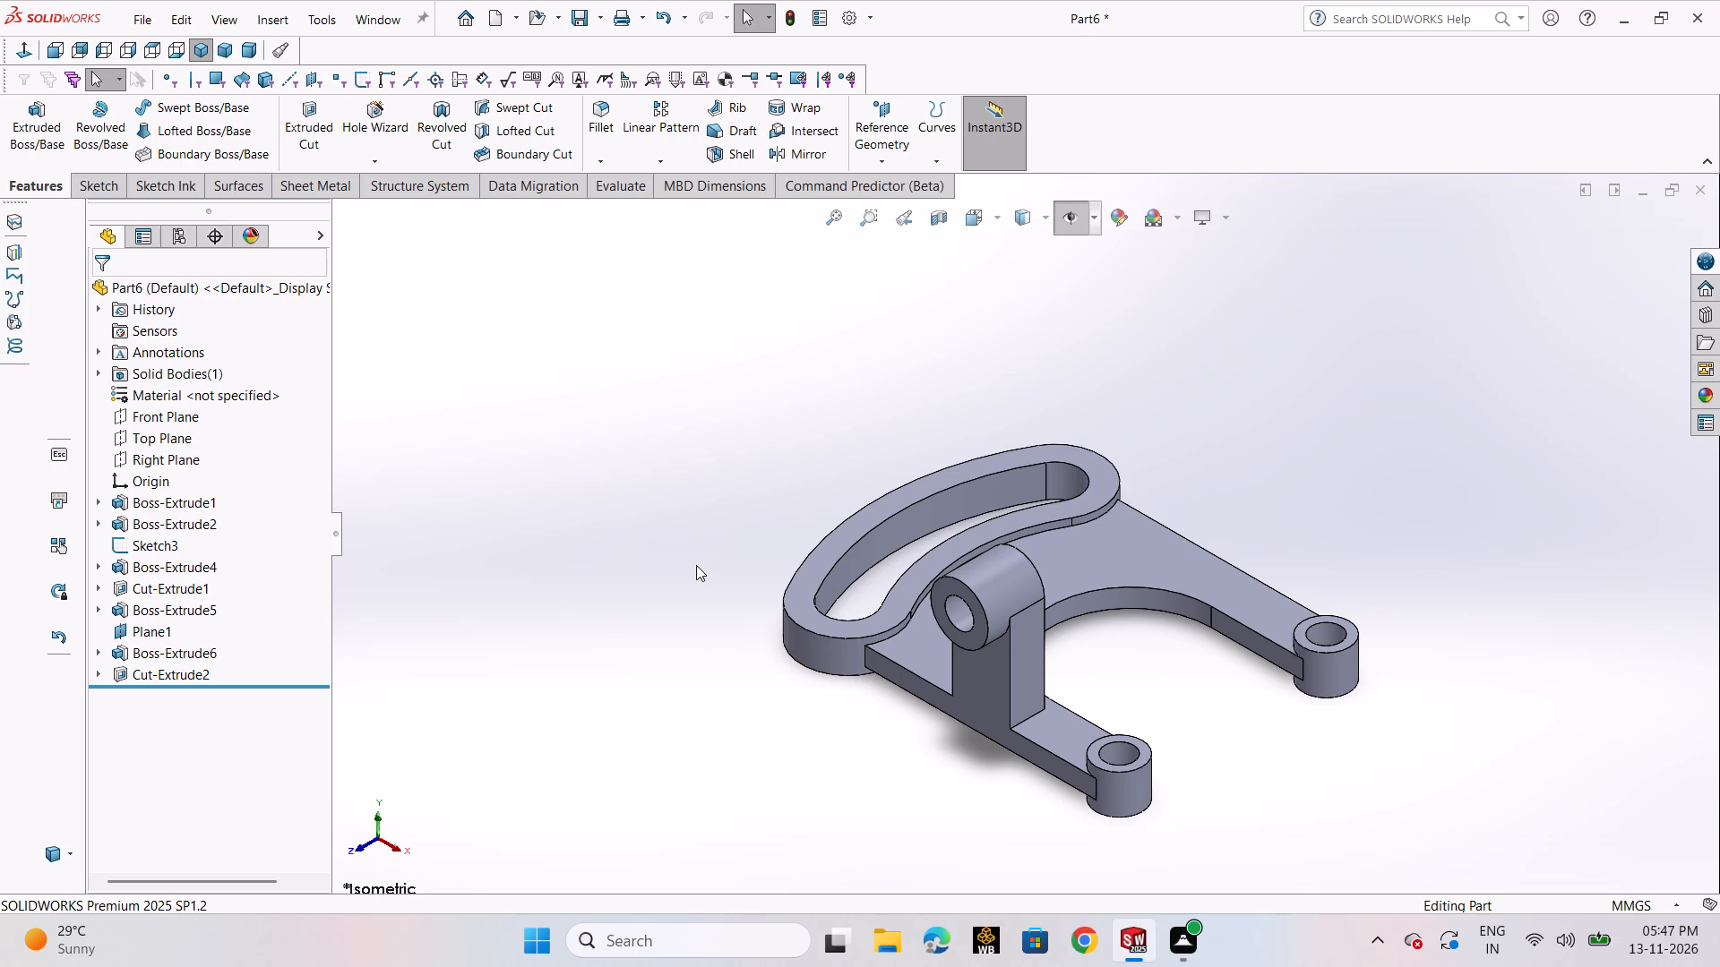
key("ctrl+s")
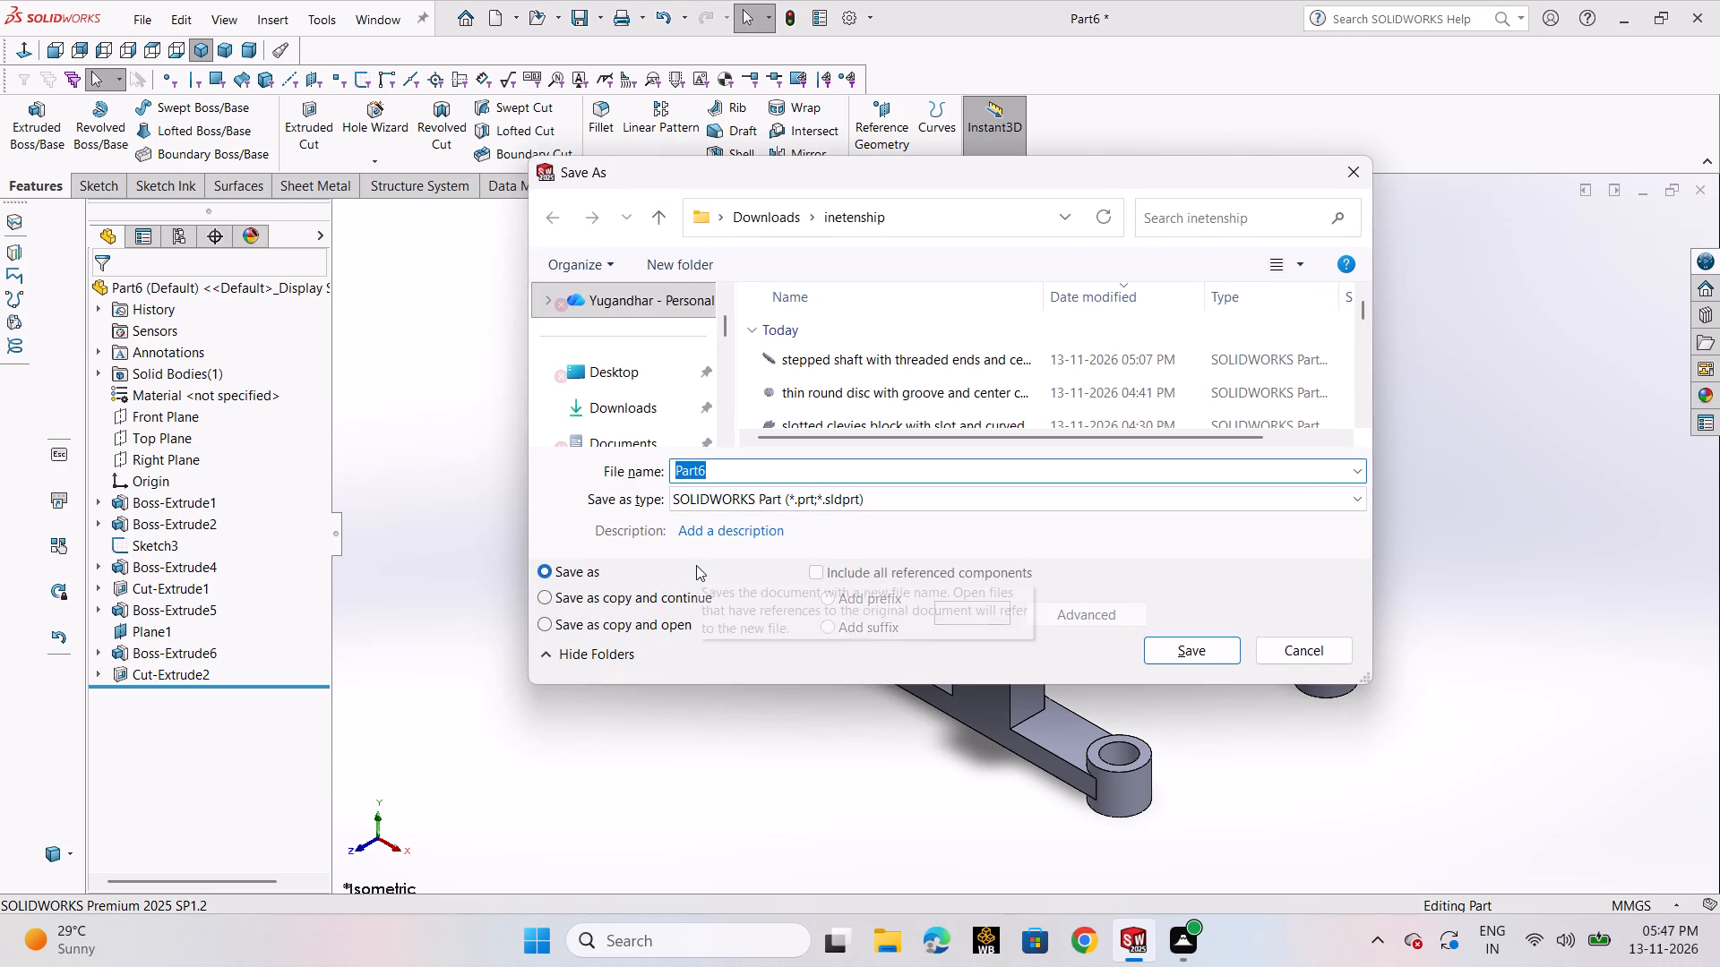
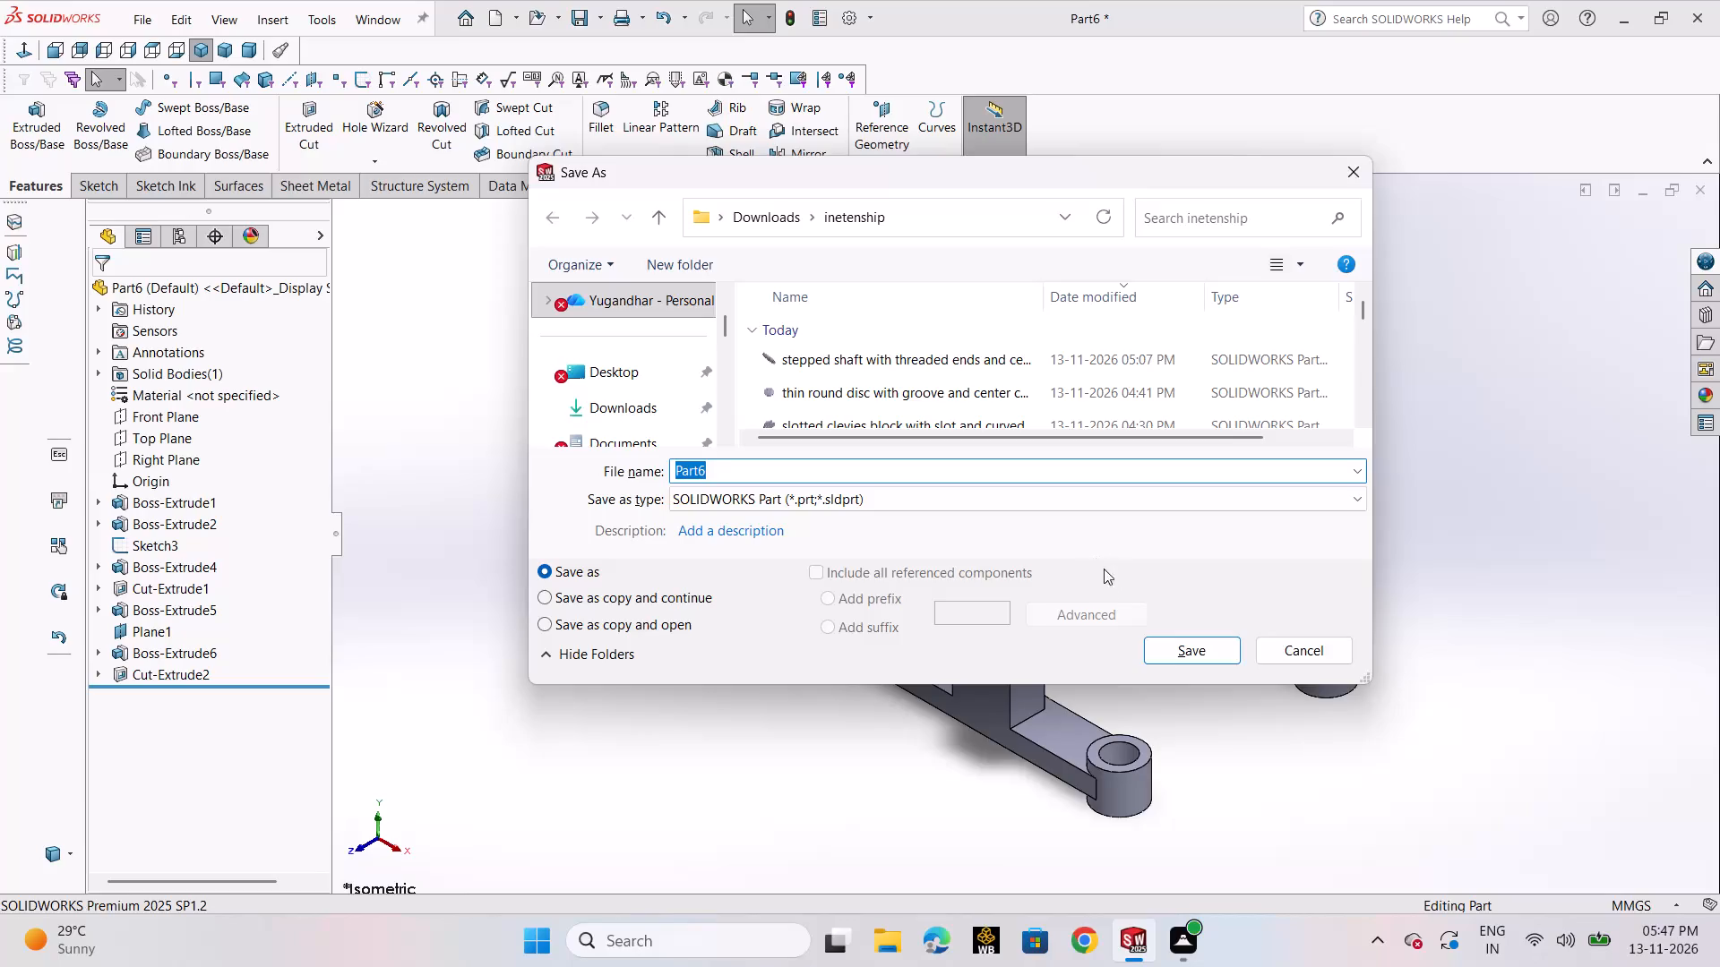
Name the part file "arched yoke with top hub two footed legs" and save it in the inetenship folder.
key("BackSpace")
type("arched")
key("space")
type("yoke")
key("space")
type("with top hub")
key("space")
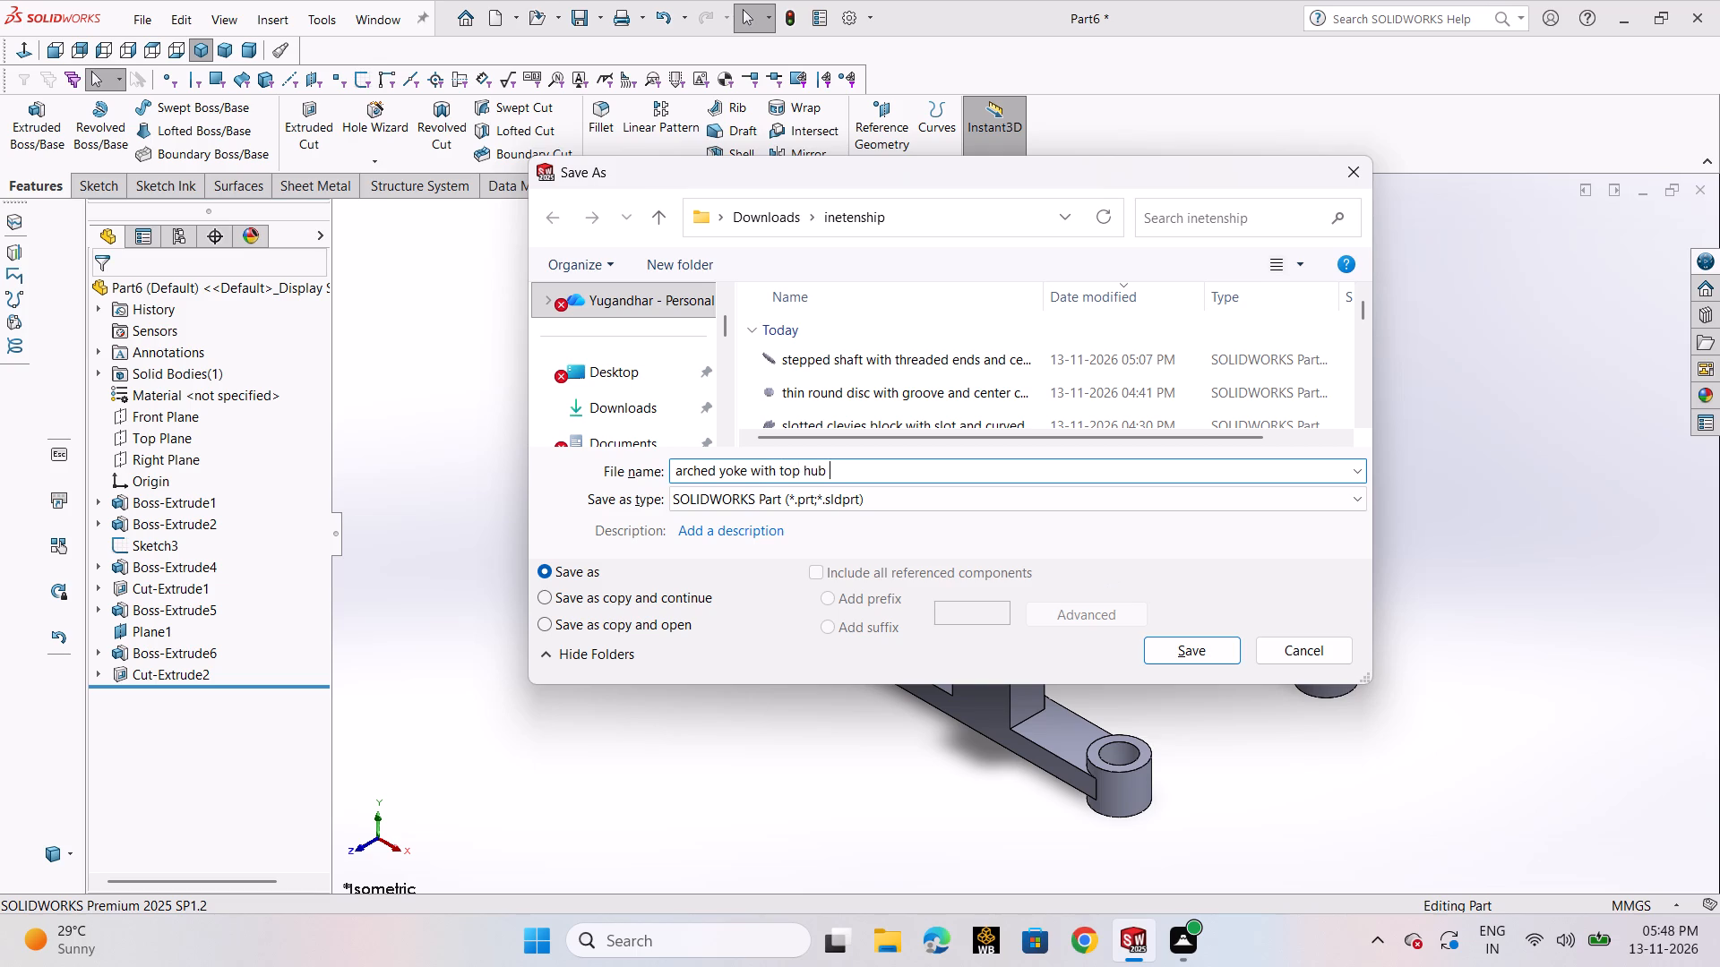
type("tw")
type("o footed")
key("space")
type("legs")
key("Return")
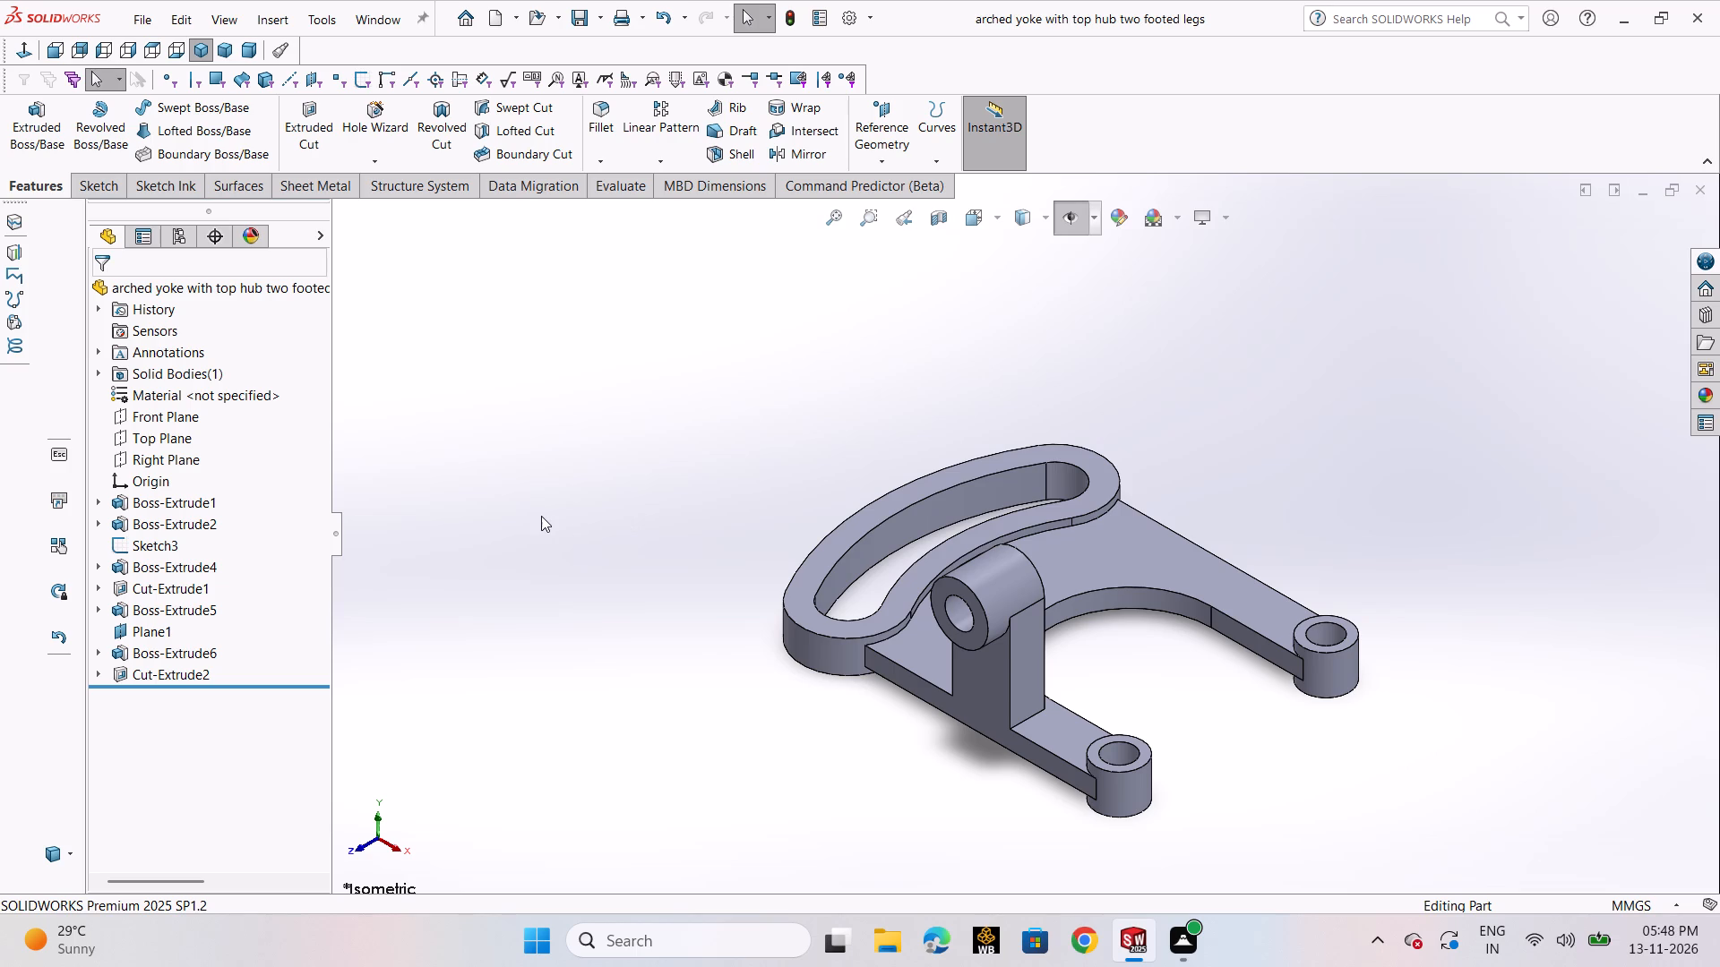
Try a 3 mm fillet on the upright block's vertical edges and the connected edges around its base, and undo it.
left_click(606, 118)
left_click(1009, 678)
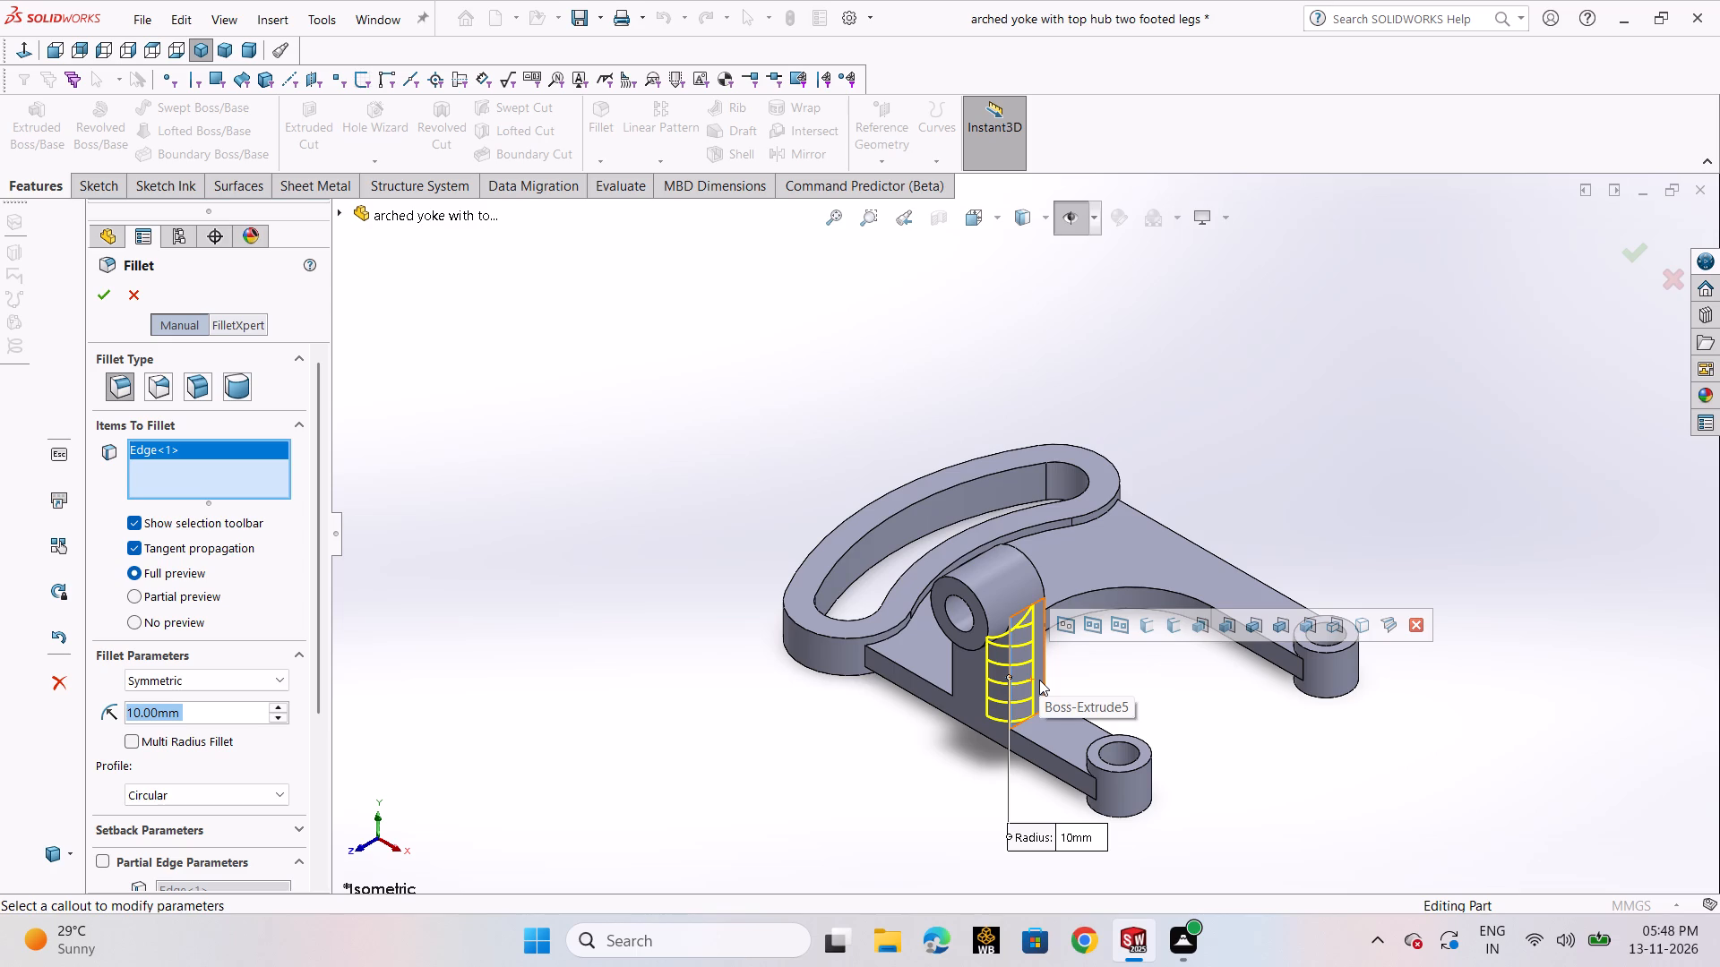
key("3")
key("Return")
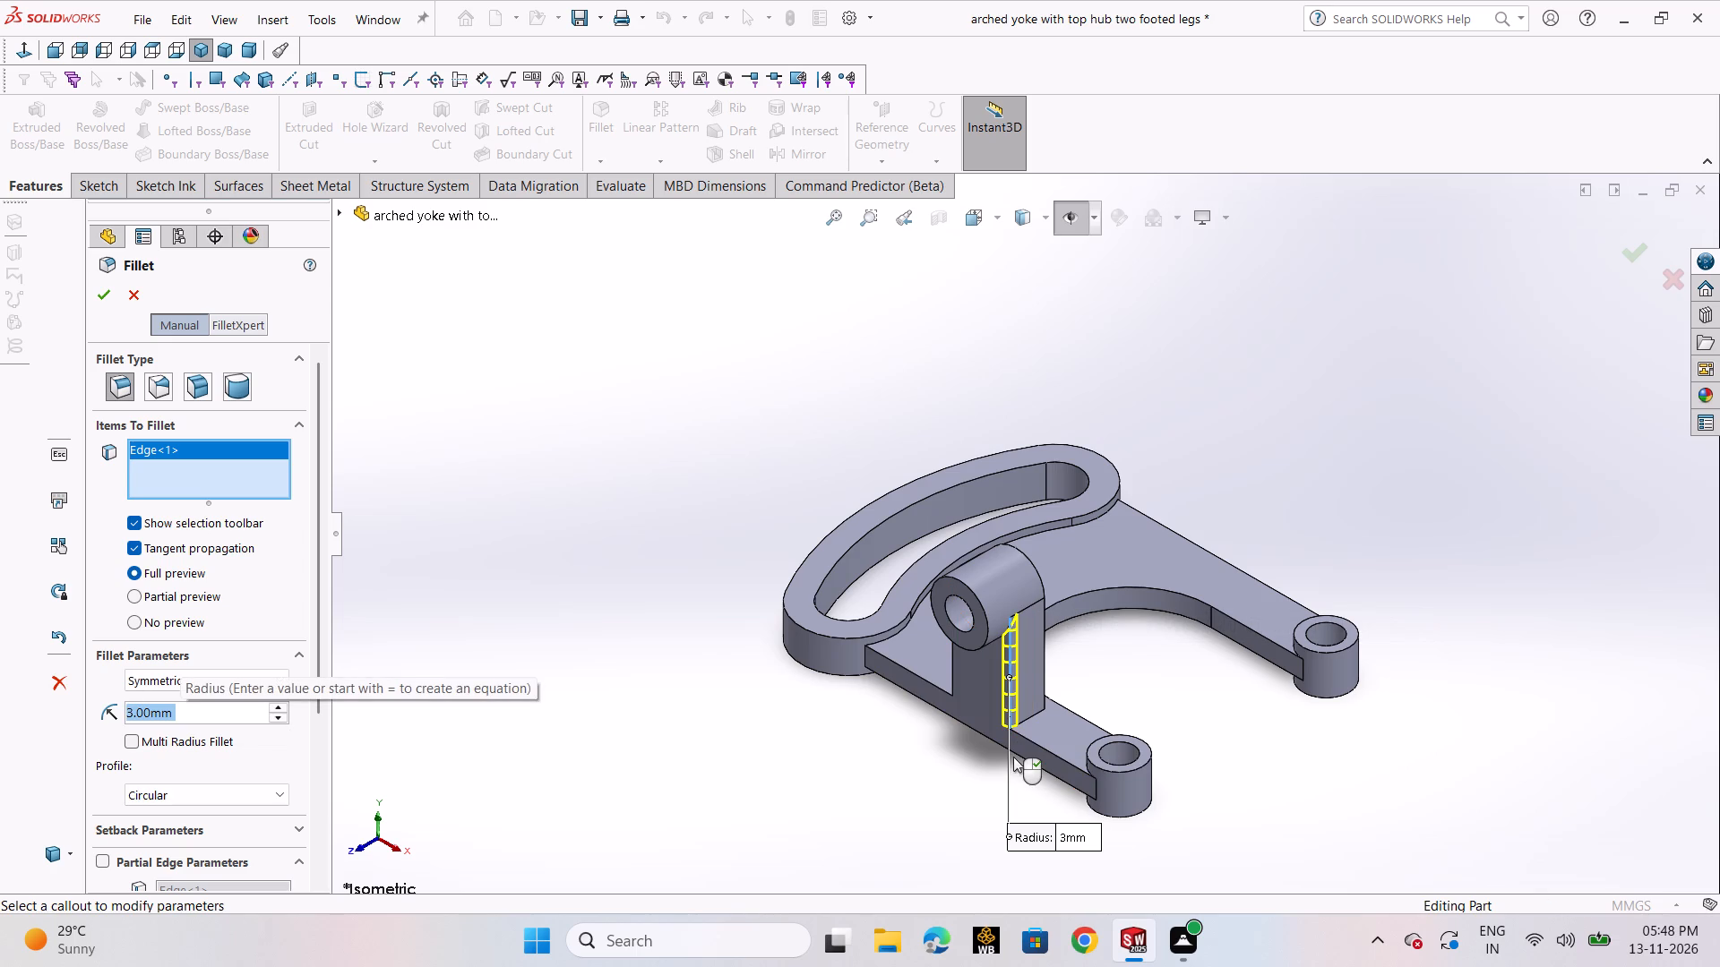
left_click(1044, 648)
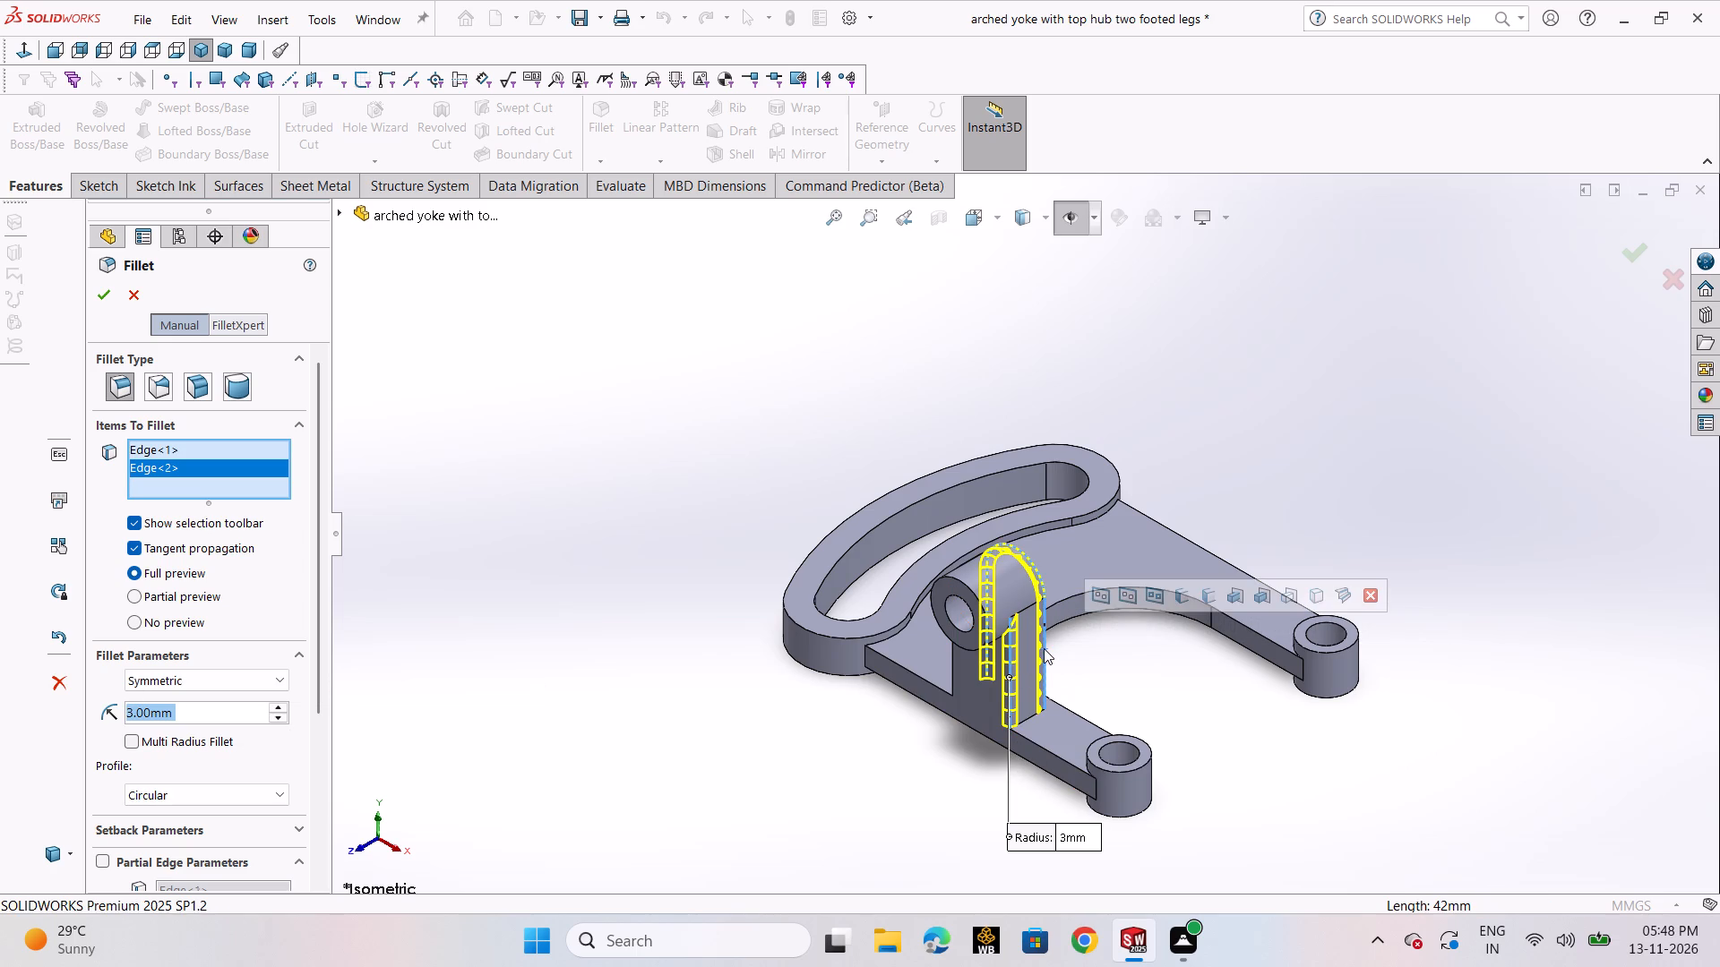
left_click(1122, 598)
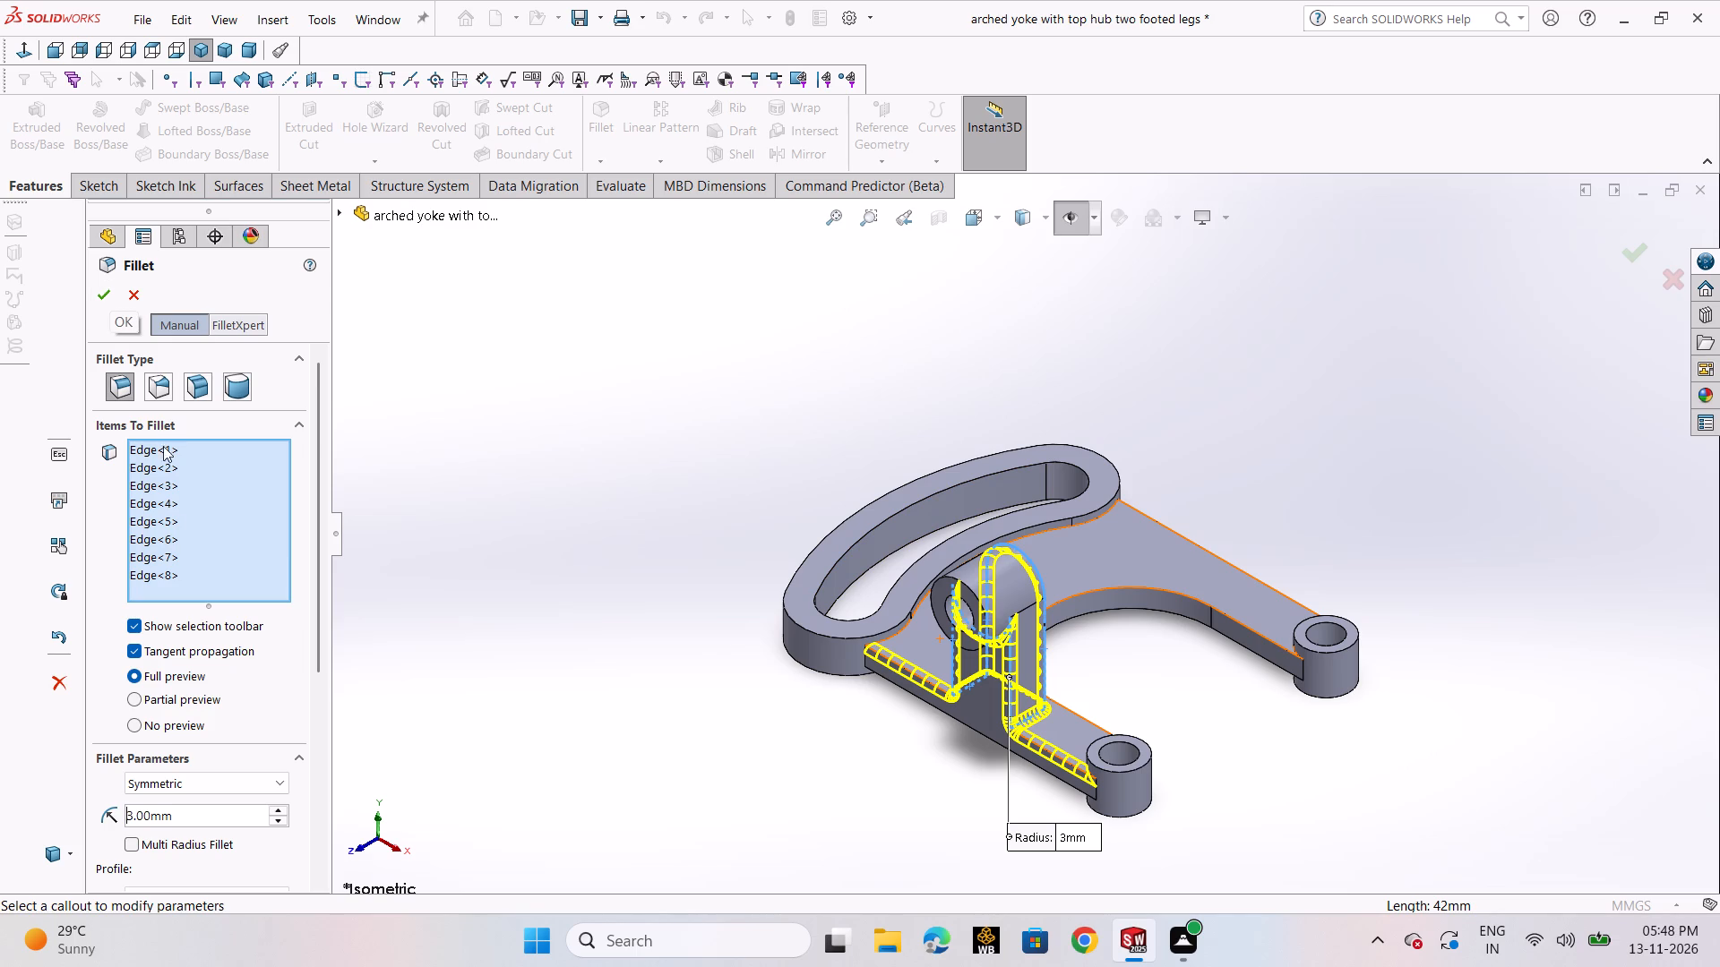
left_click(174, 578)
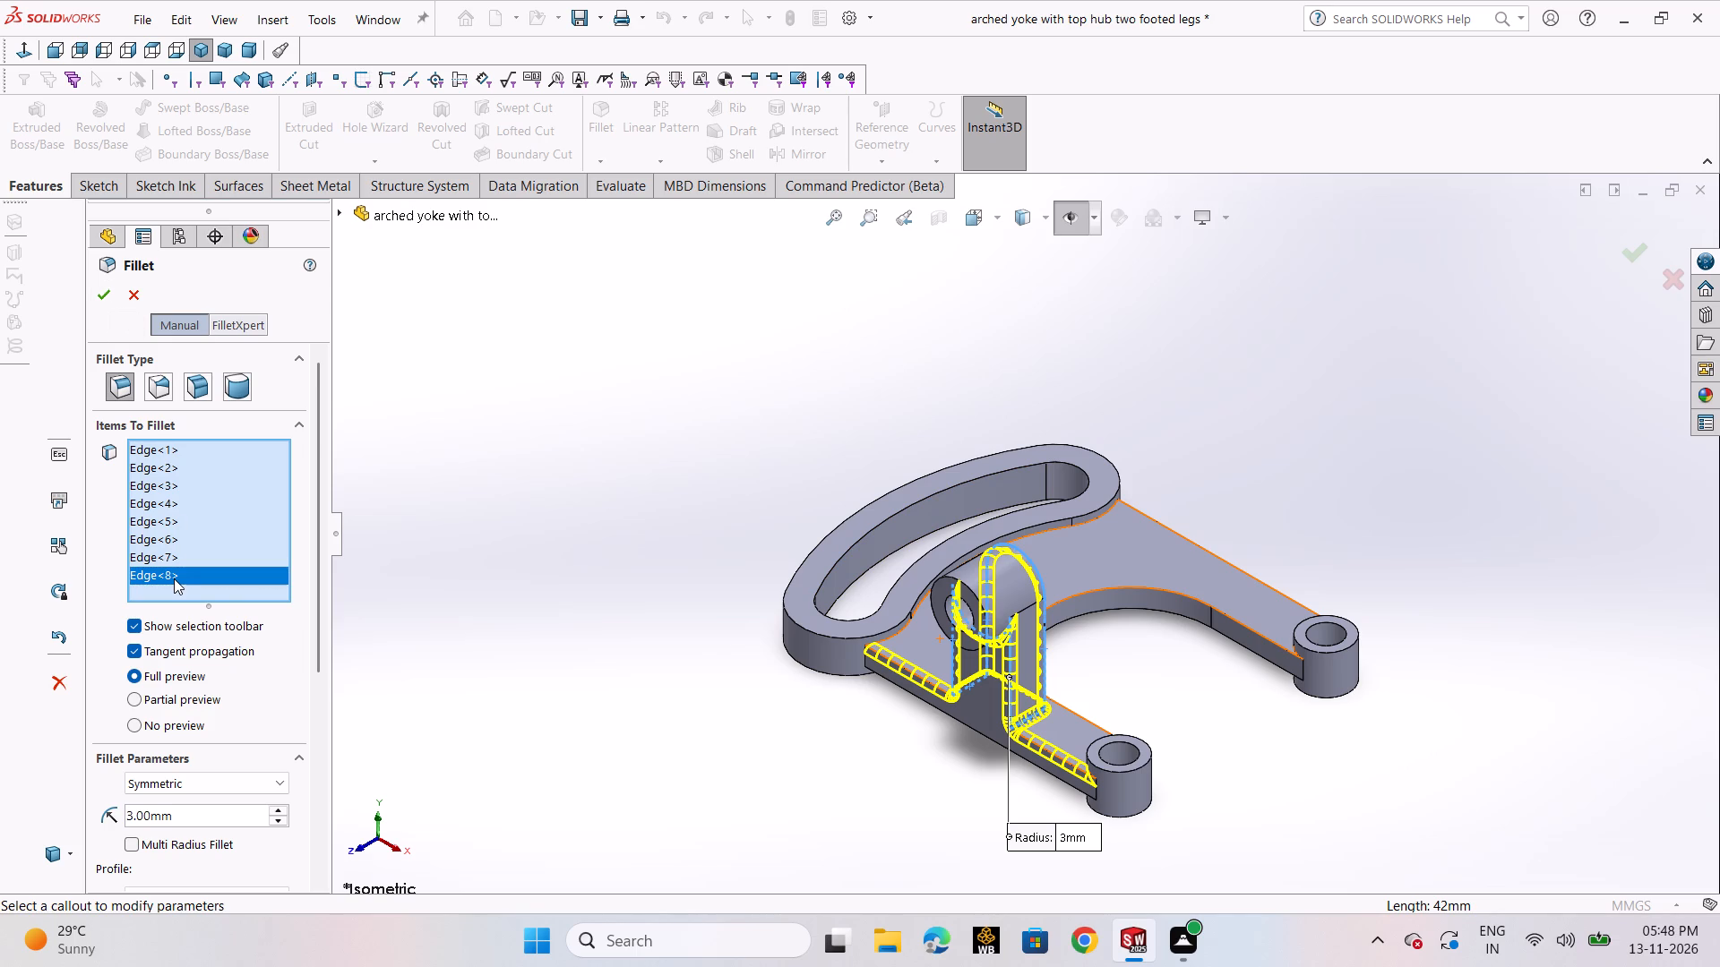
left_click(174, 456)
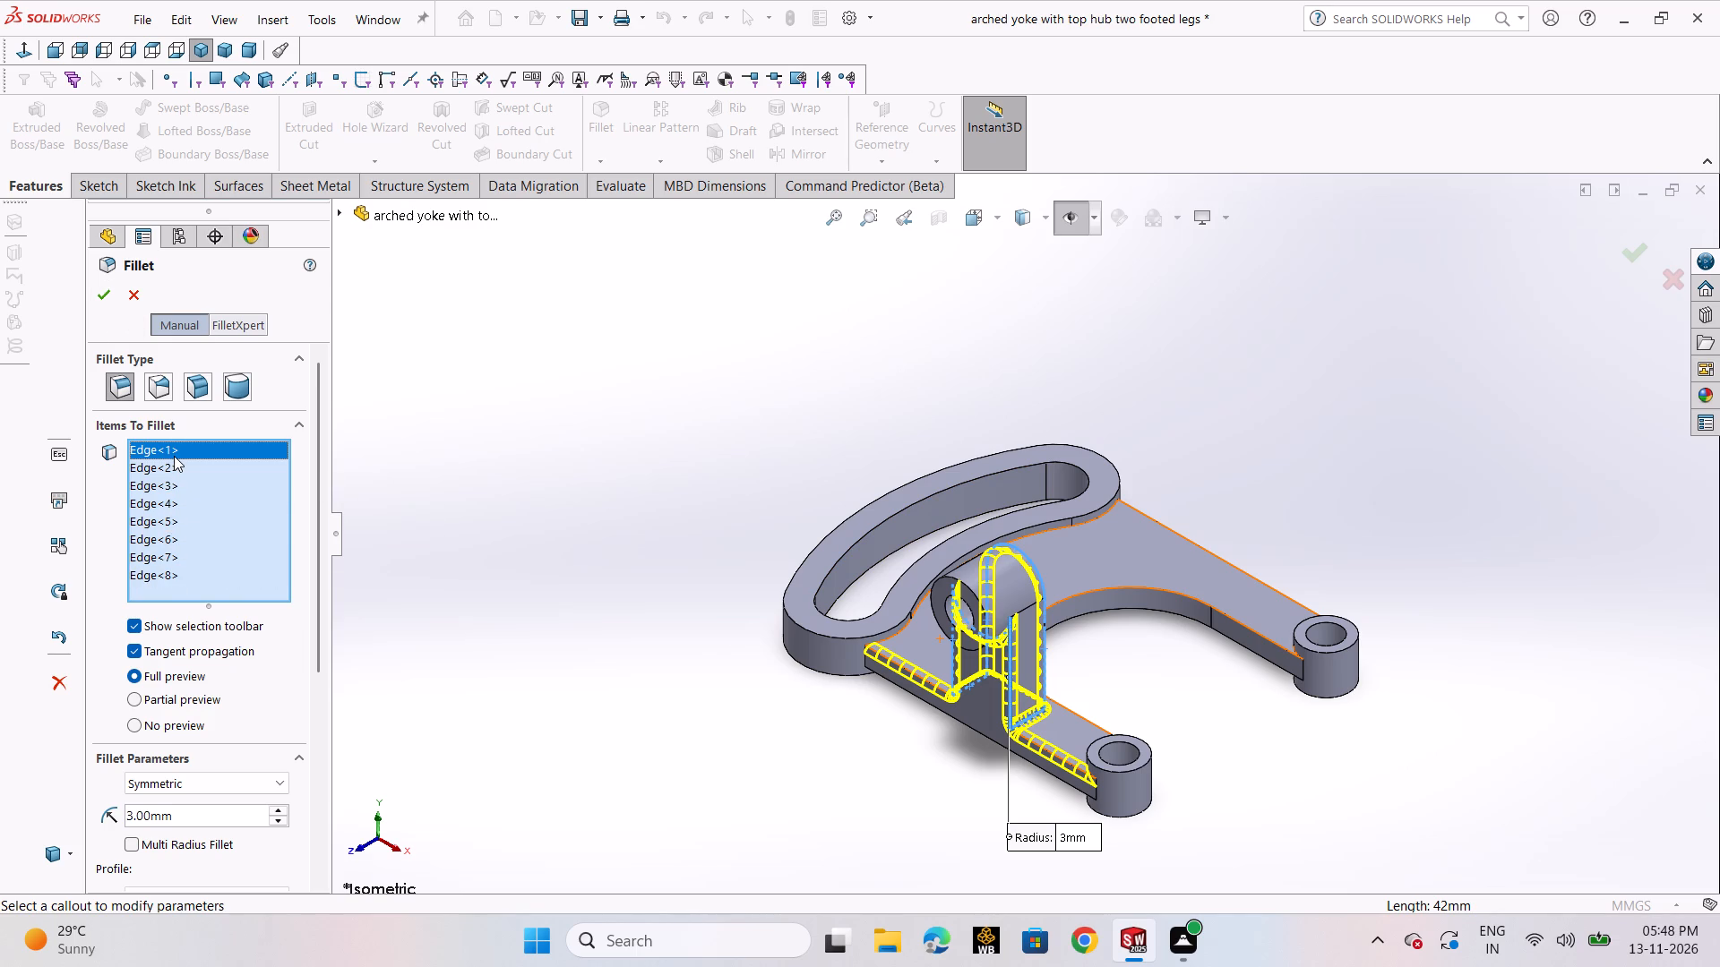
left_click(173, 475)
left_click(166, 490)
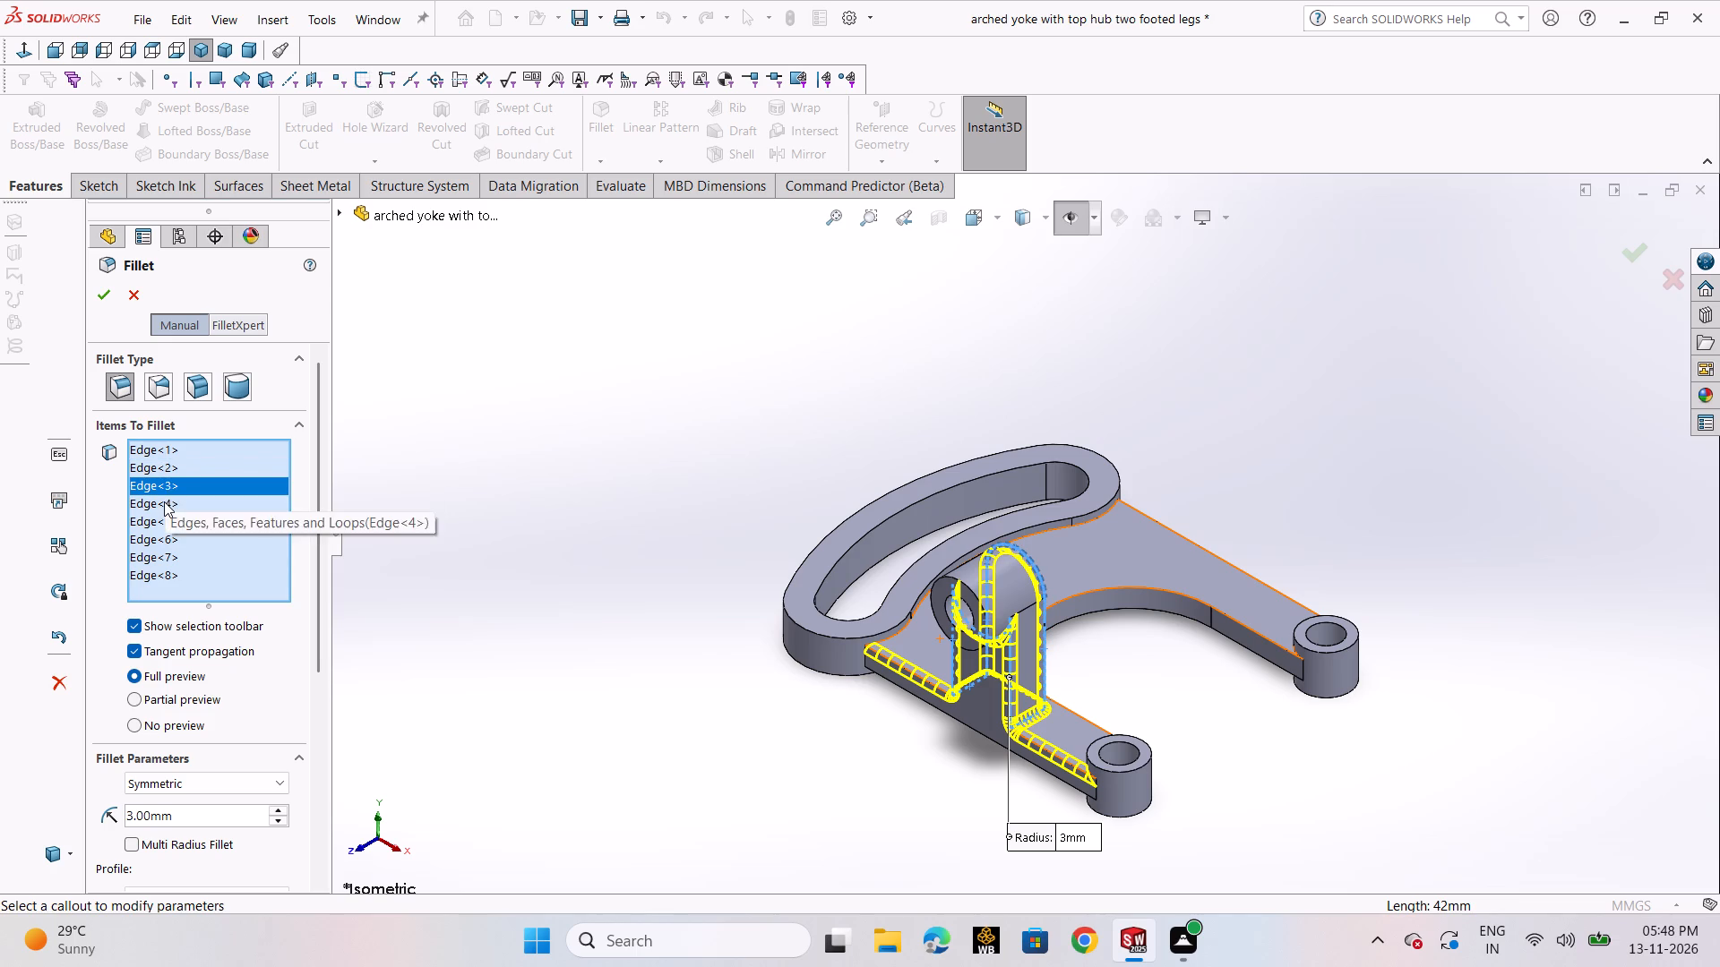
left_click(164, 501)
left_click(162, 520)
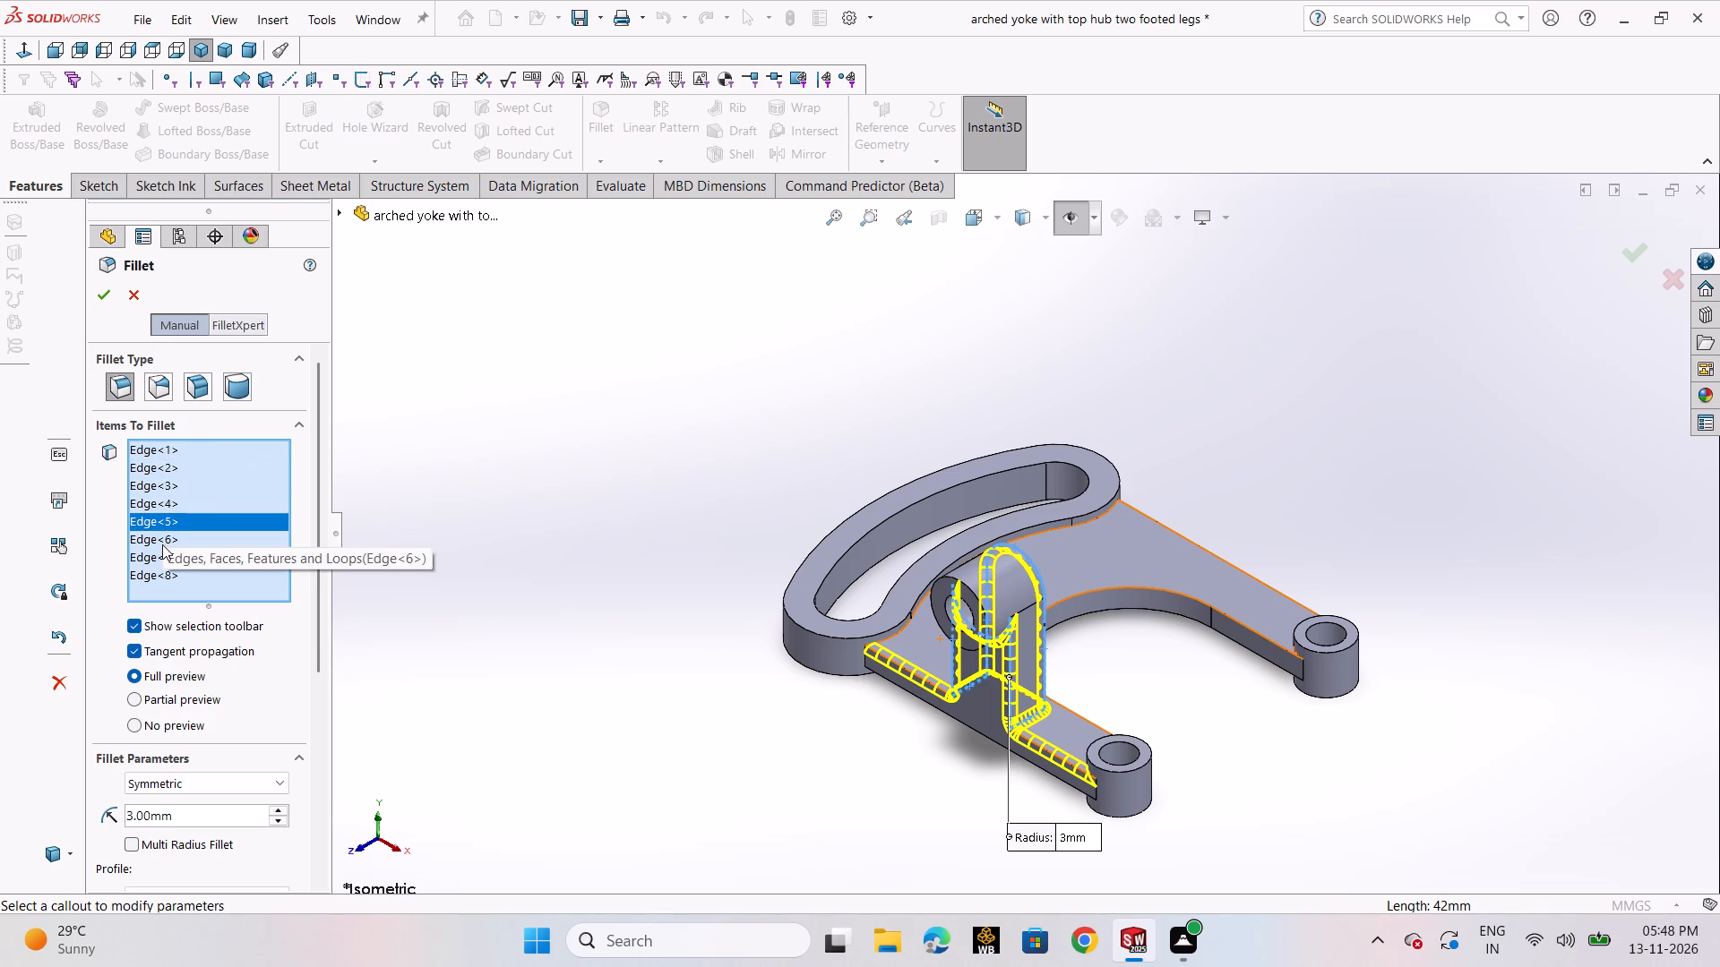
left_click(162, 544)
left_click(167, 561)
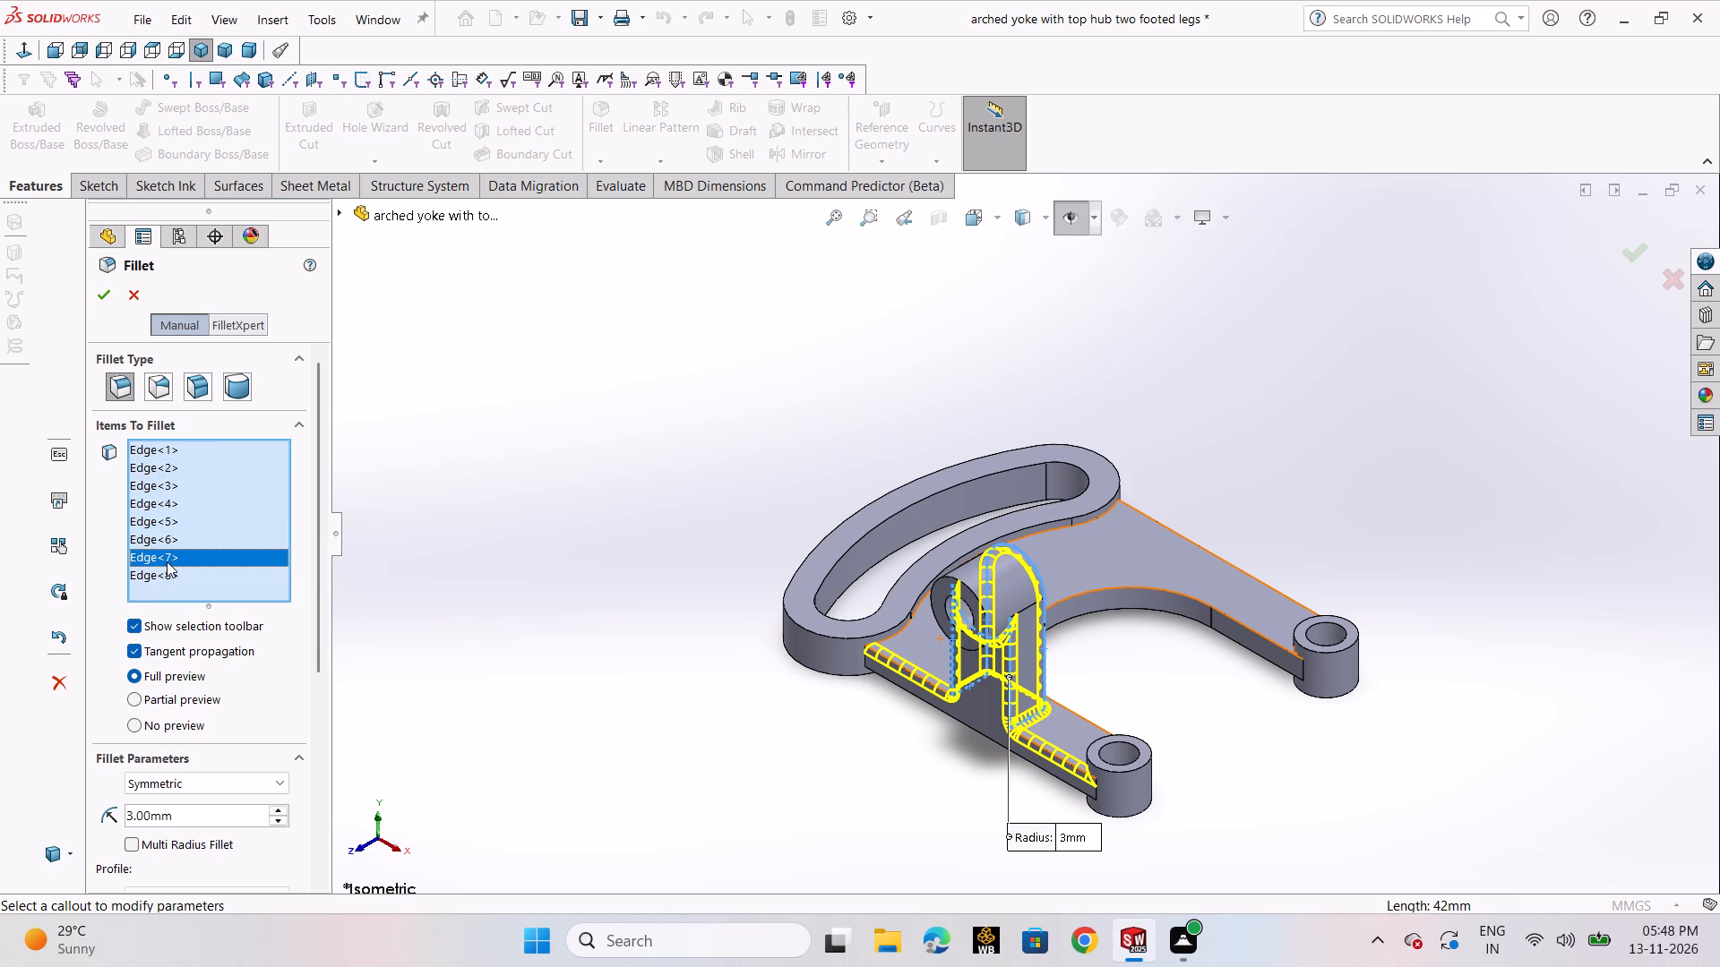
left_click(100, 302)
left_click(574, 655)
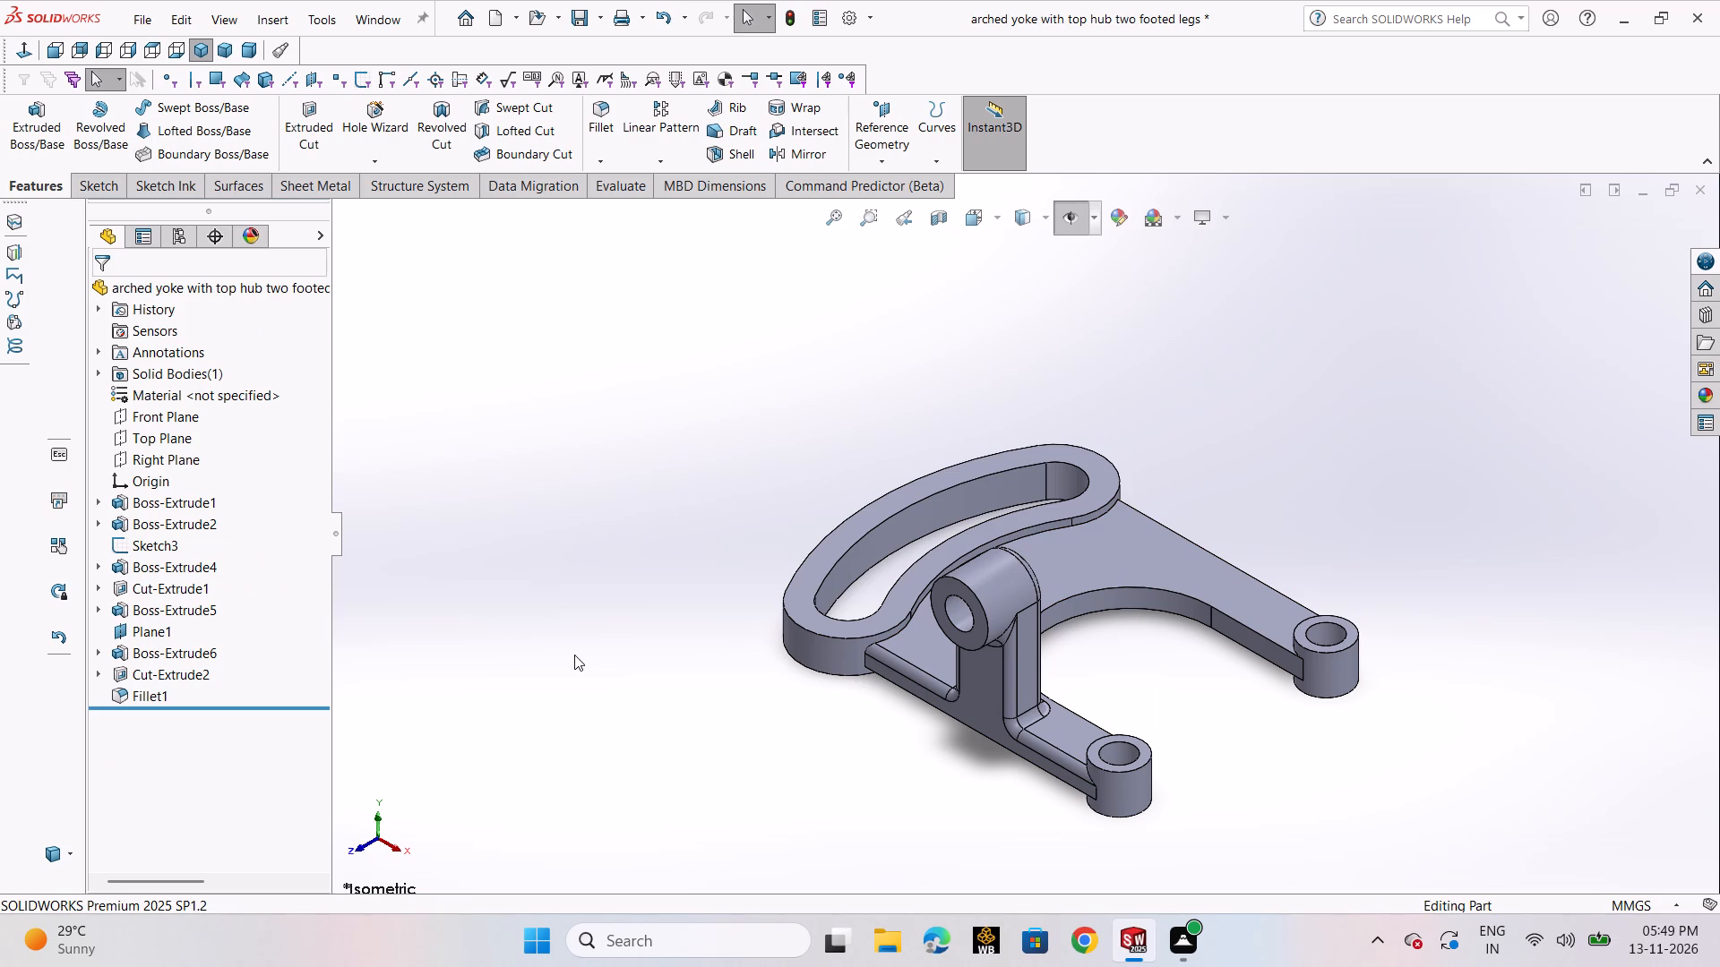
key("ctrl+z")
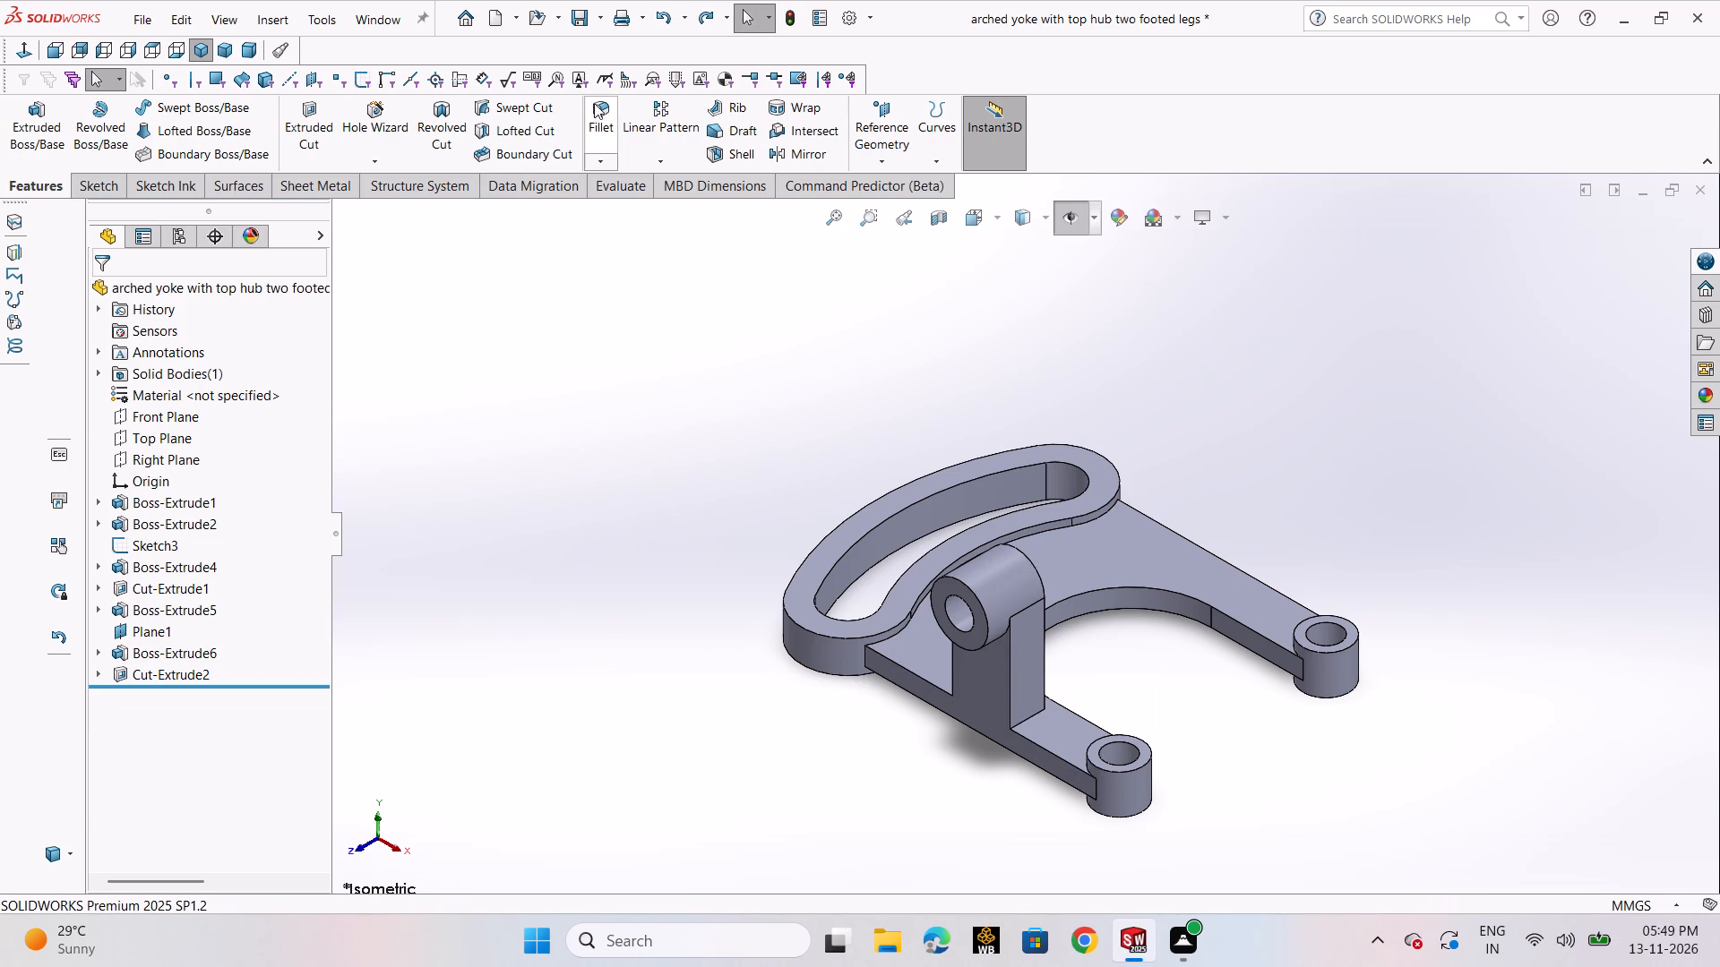
Fillet only the four vertical edges of the upright block with a 3 mm symmetric radius.
left_click(594, 109)
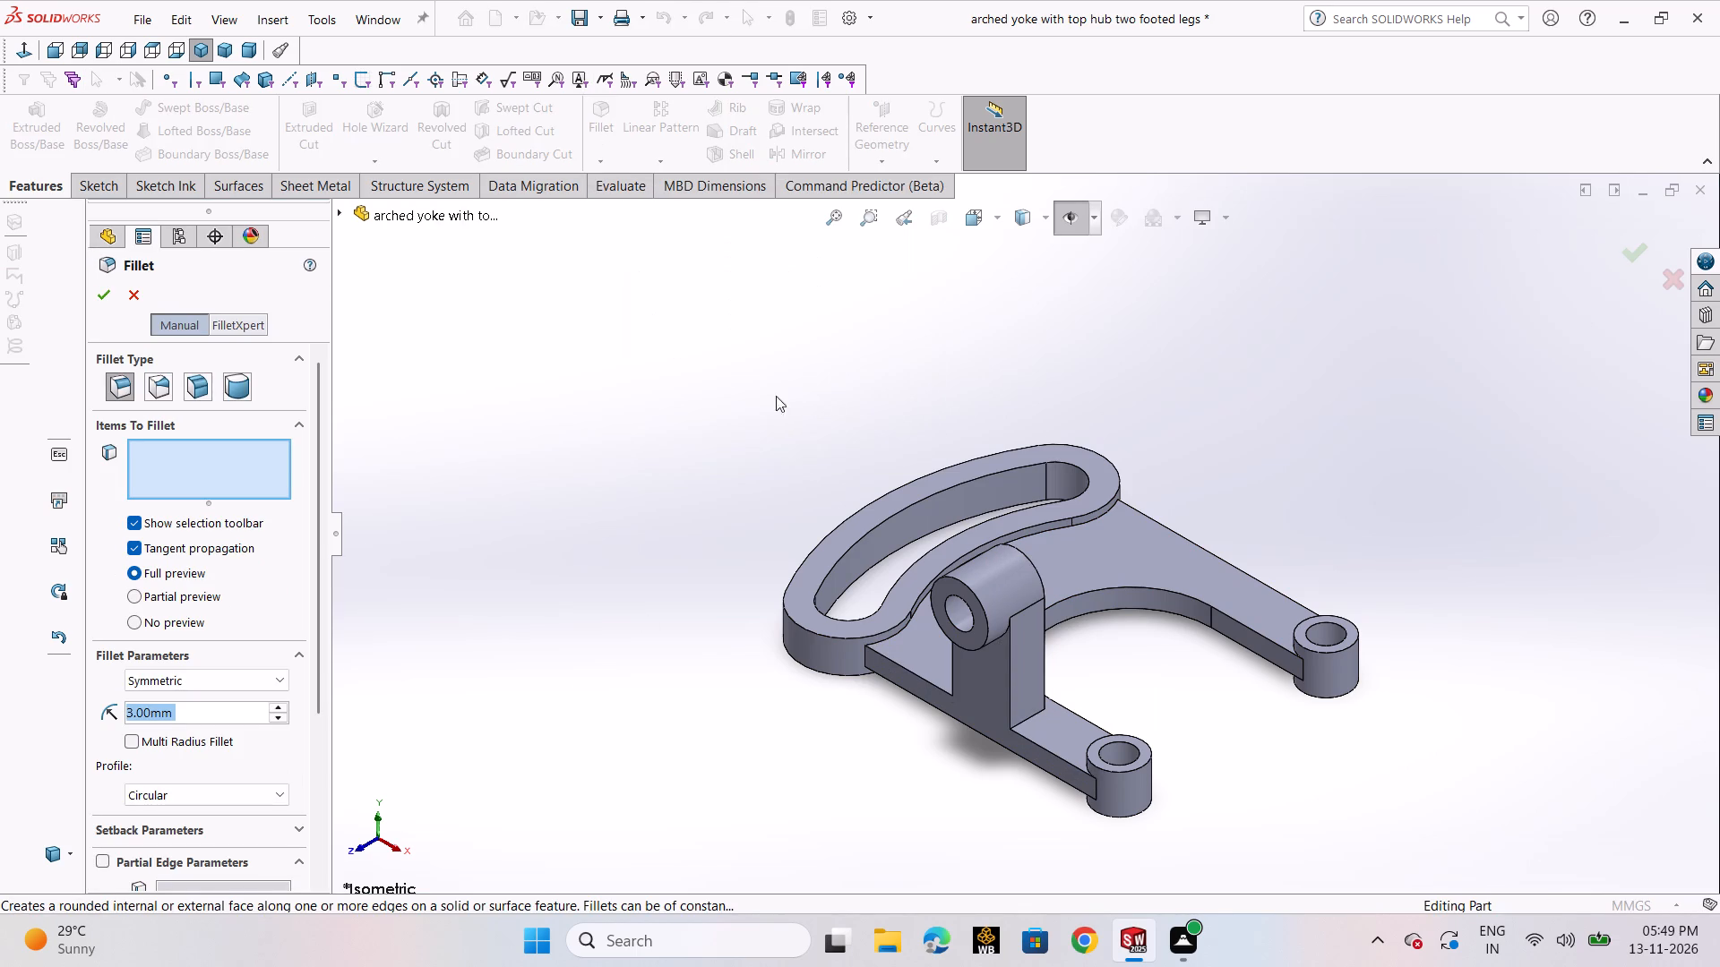
left_click(1010, 678)
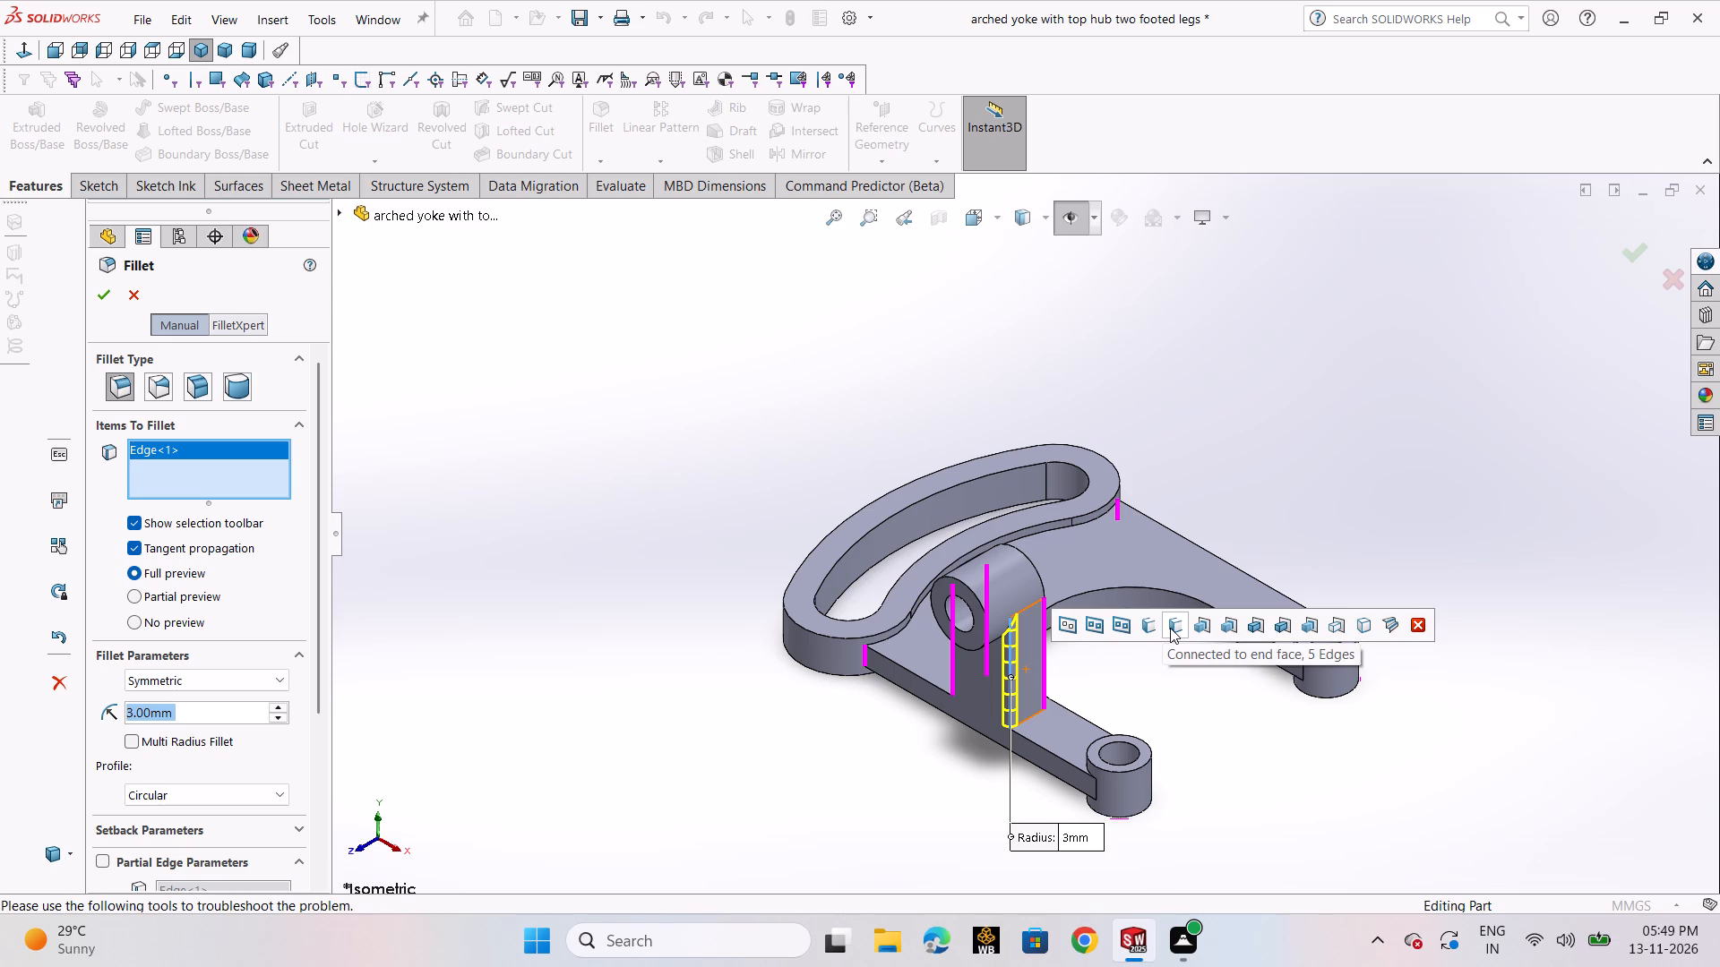
left_click(1155, 628)
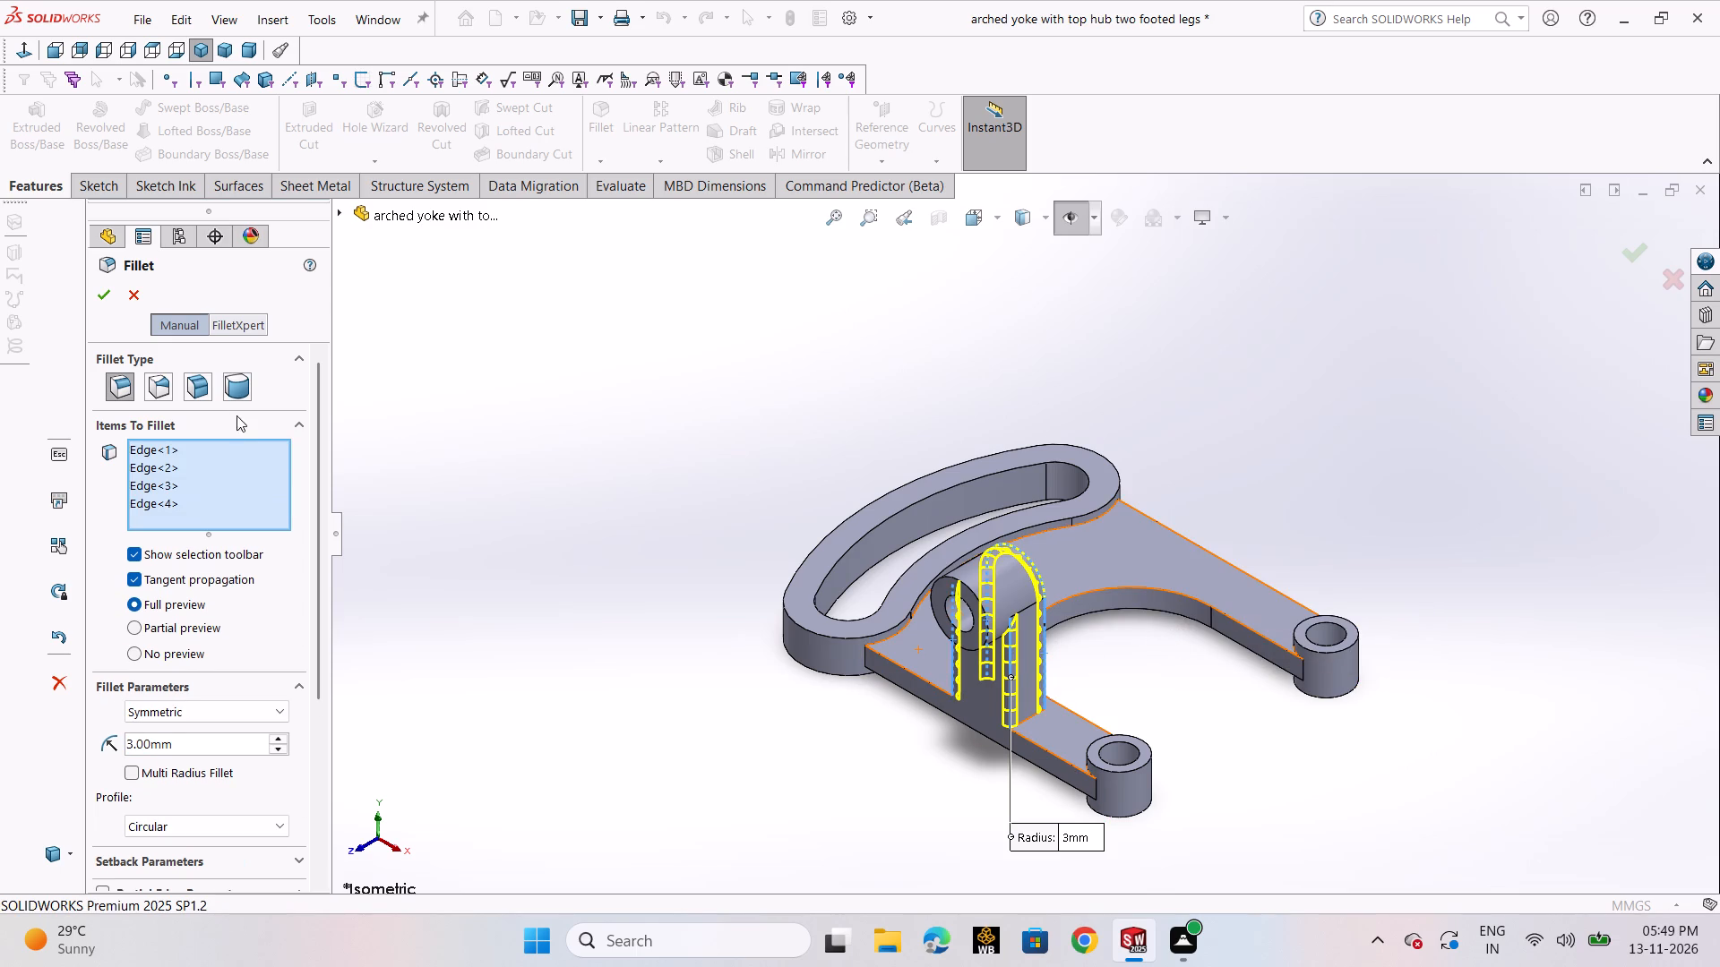
left_click(107, 291)
left_click(648, 662)
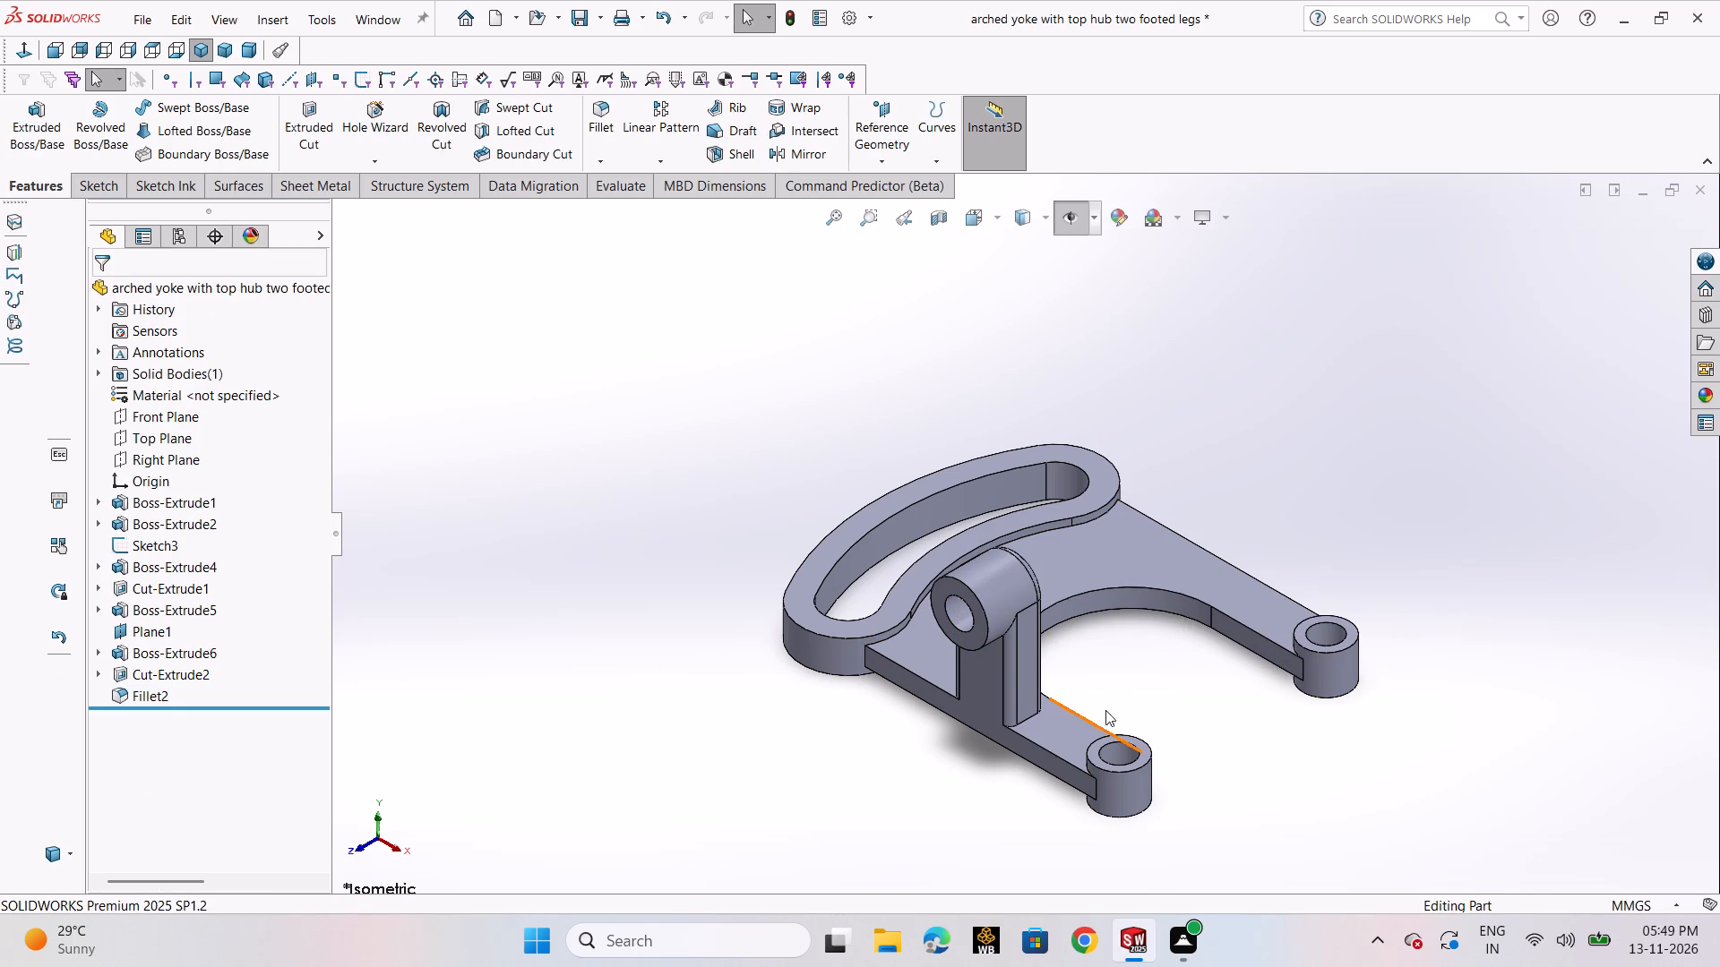
Save the part with its filleted upright block.
middle_click_drag(1112, 707, 1090, 711)
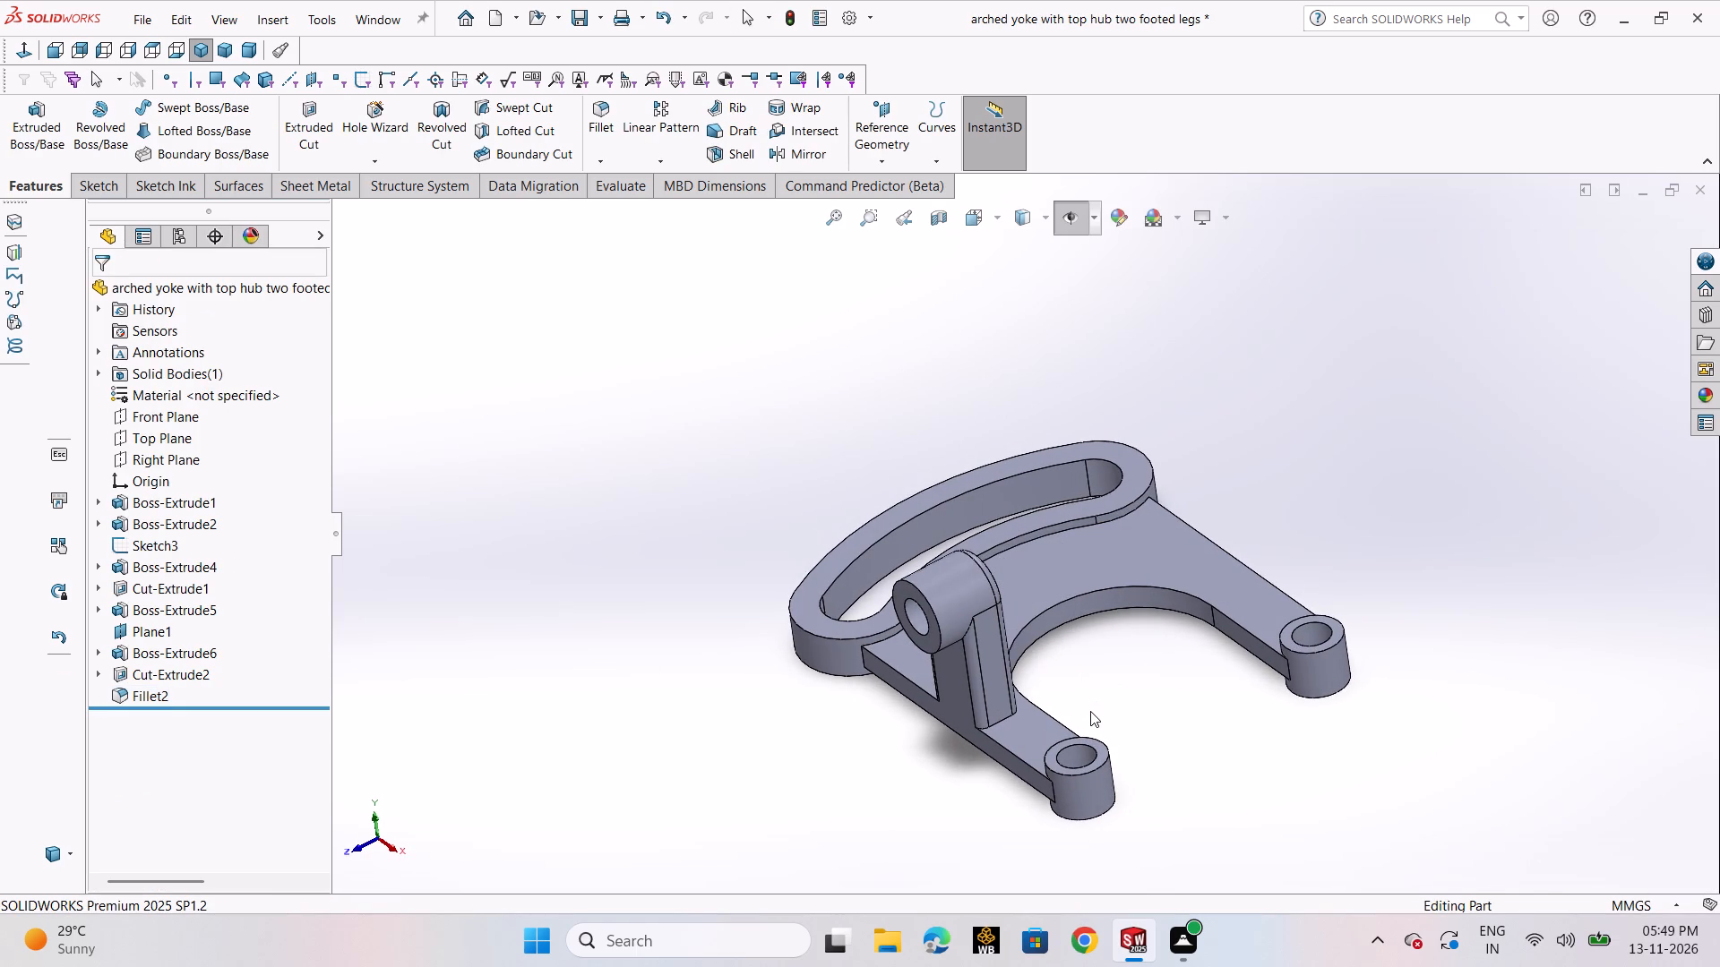
key("ctrl+s")
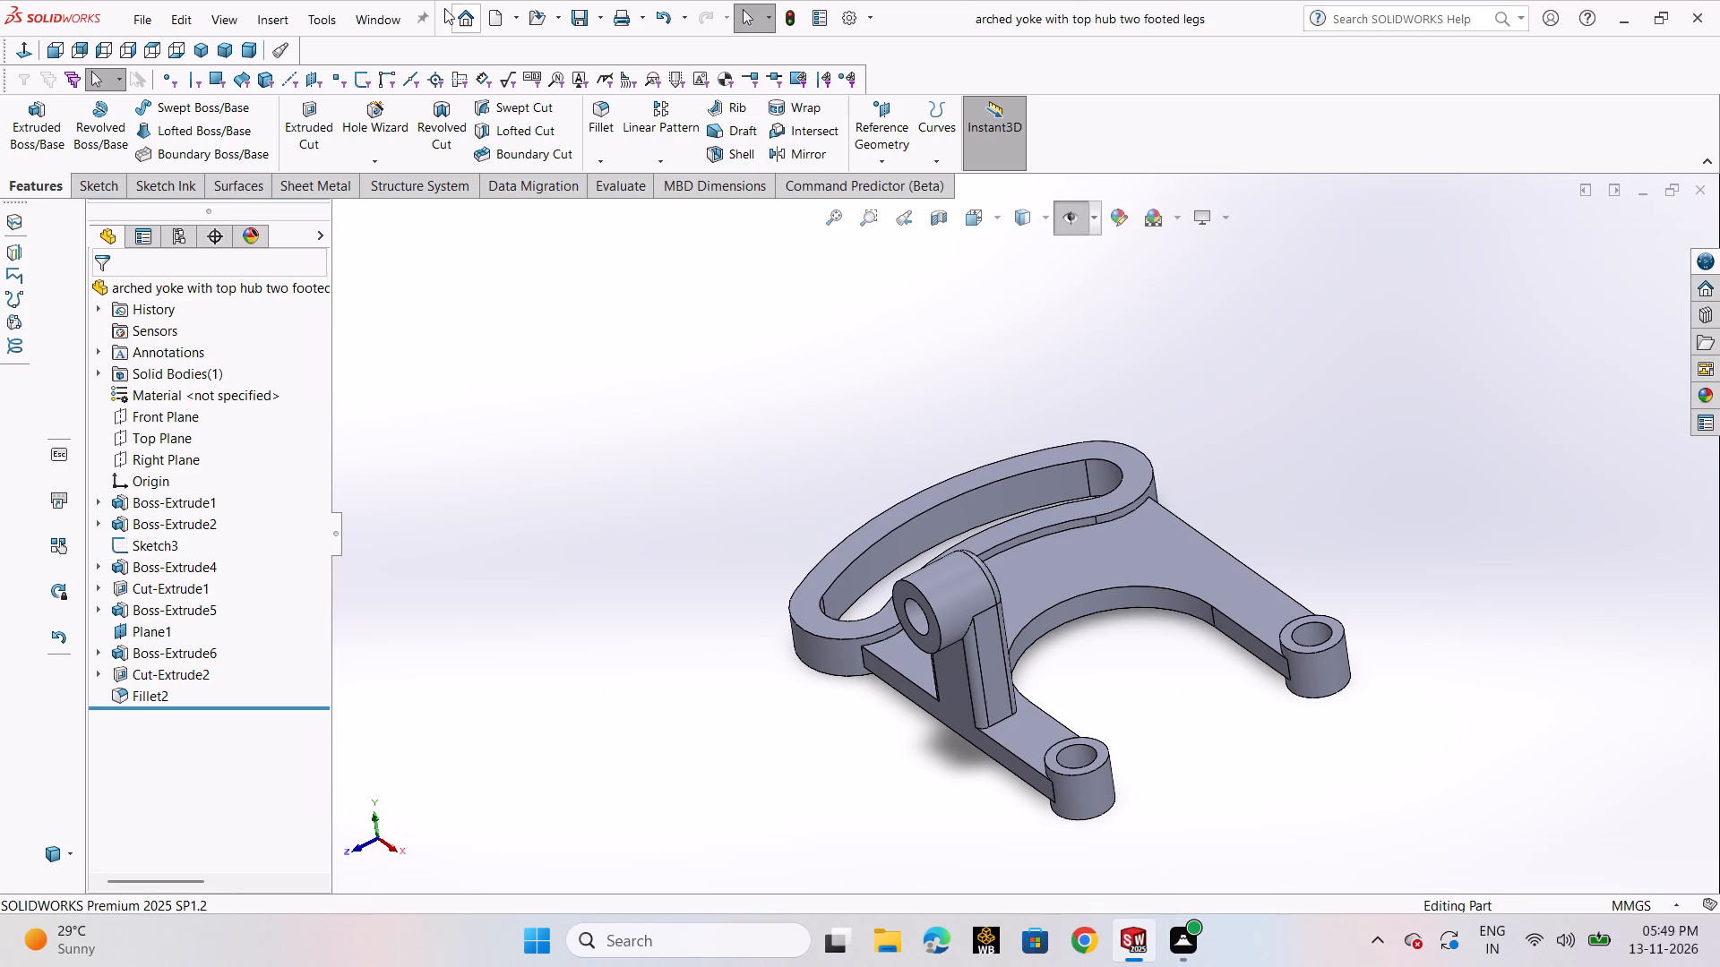
Save a PDF copy of the part under the same file name in the inetenship folder.
left_click(150, 24)
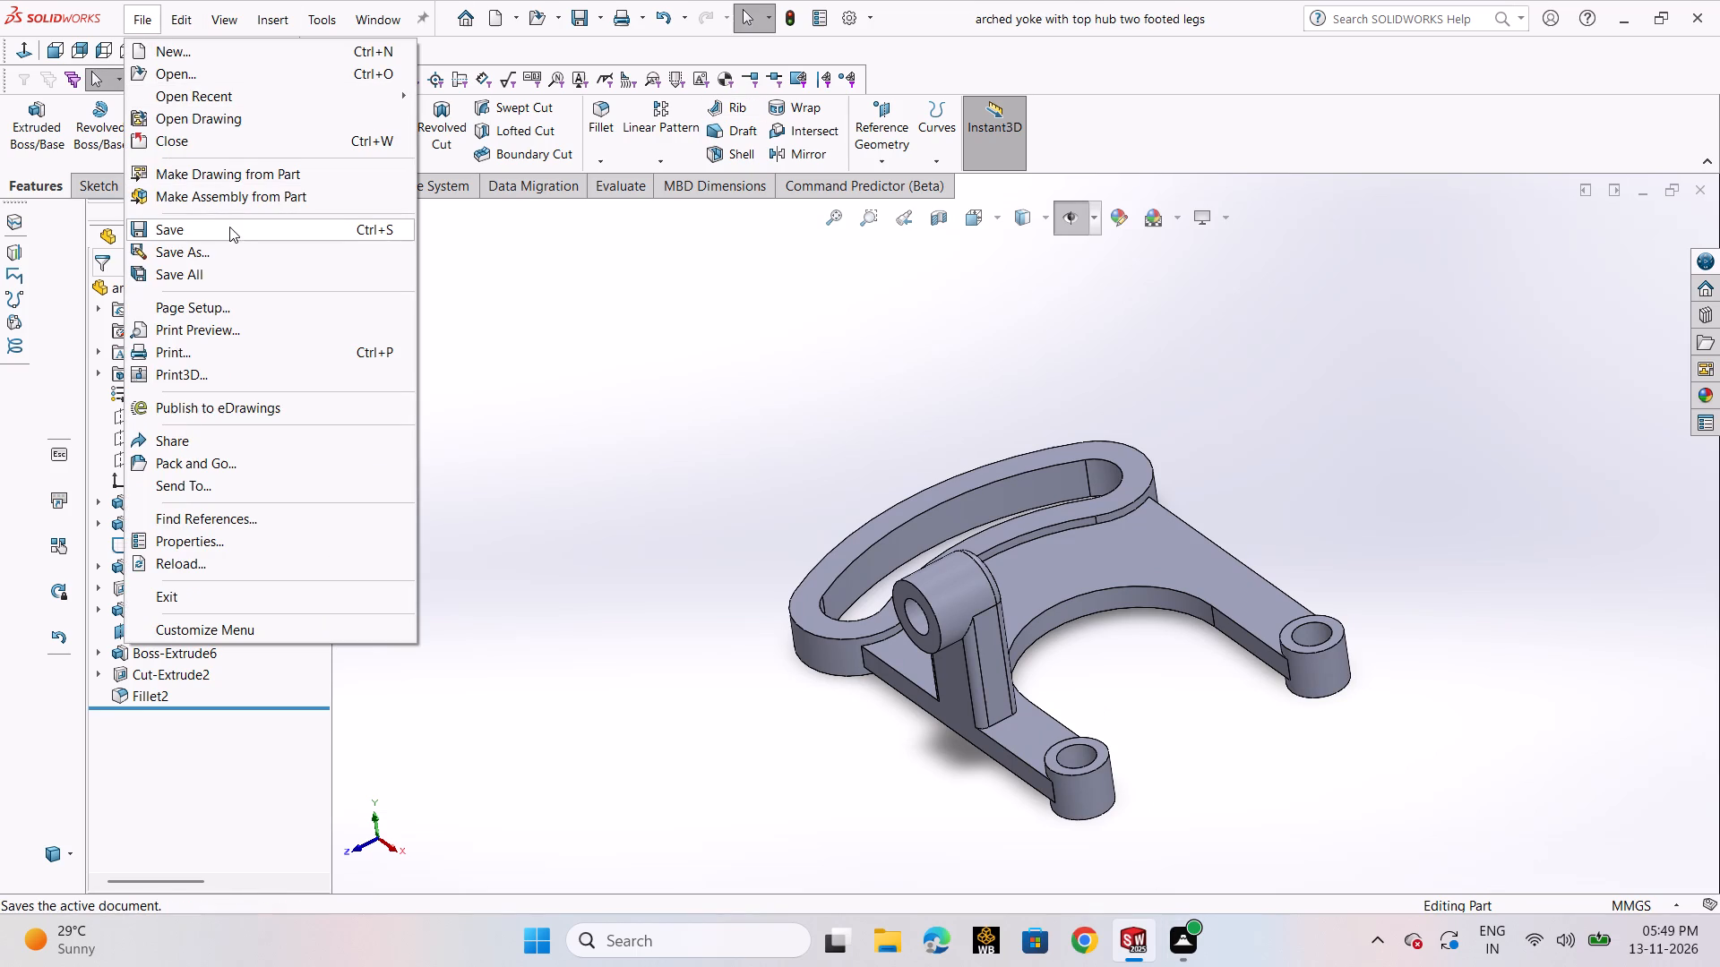
left_click(238, 249)
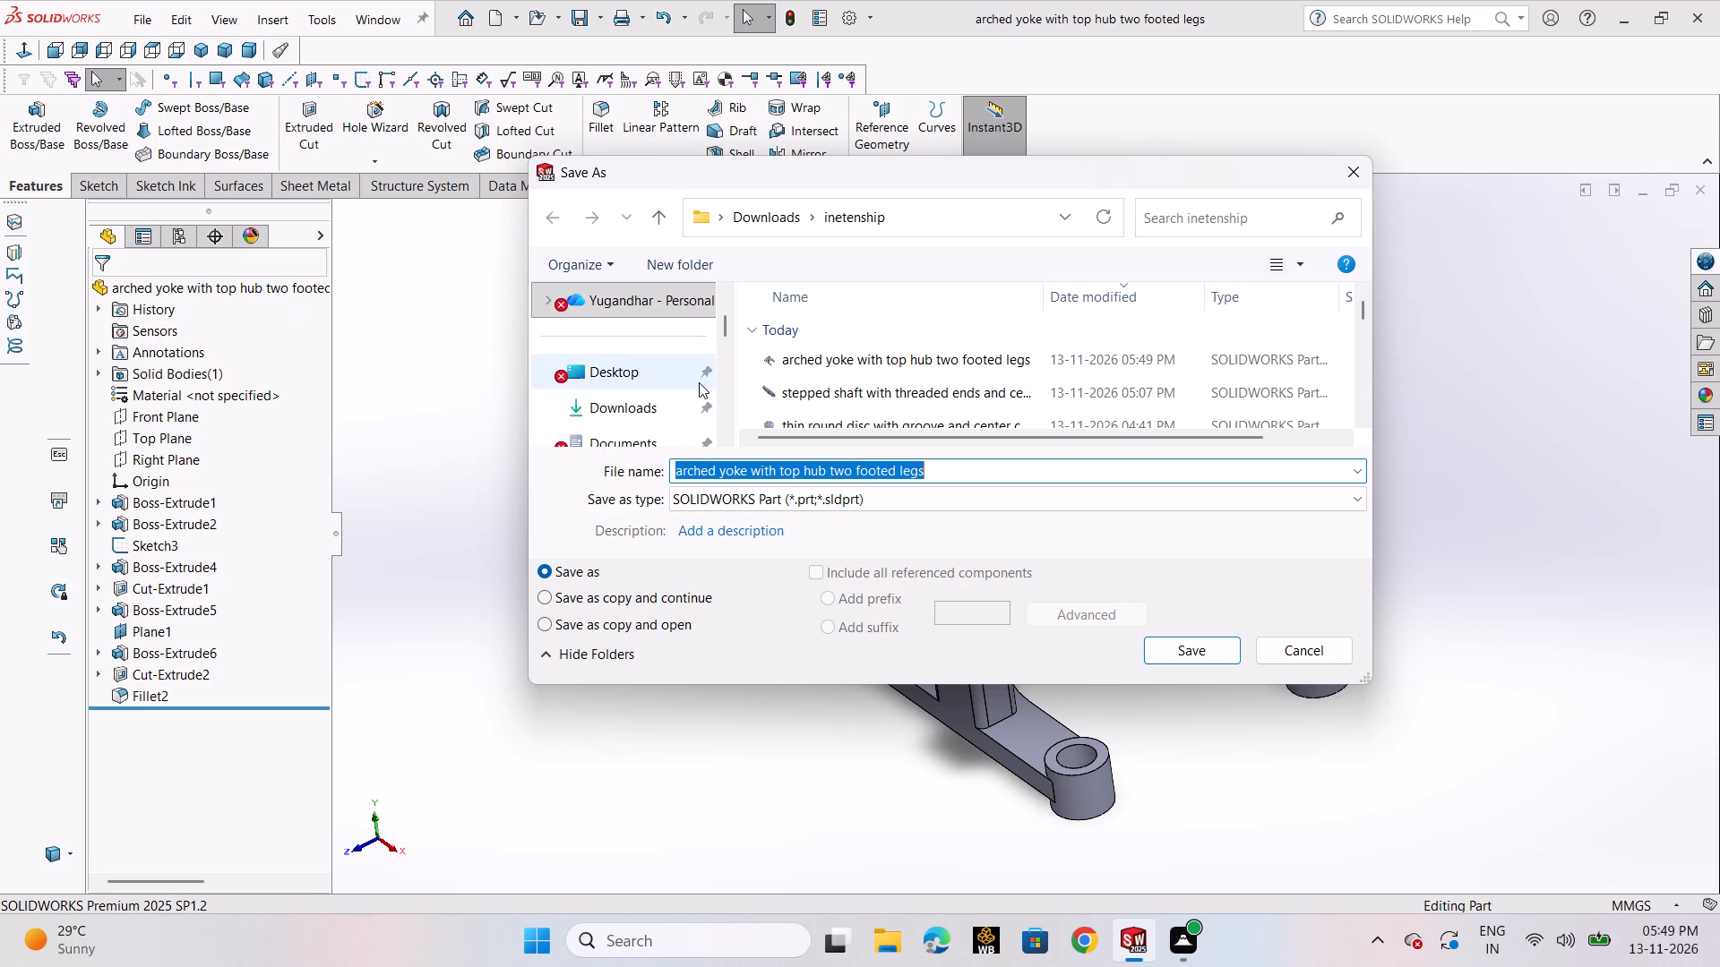
left_click(914, 501)
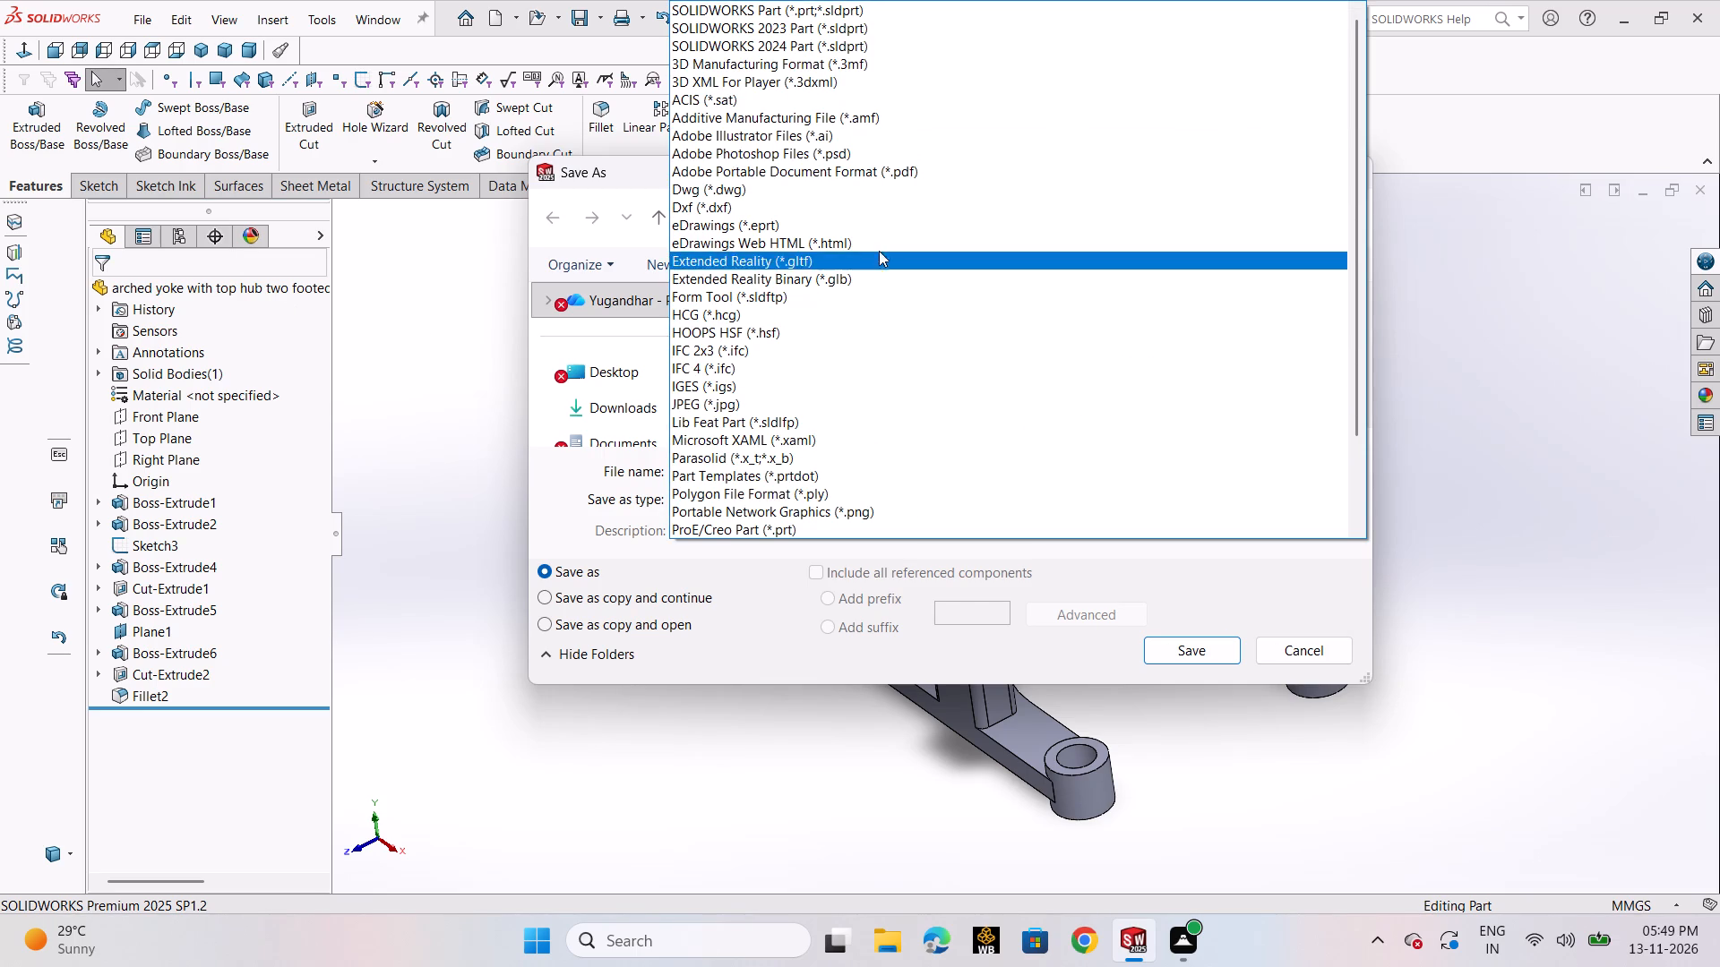
left_click(900, 175)
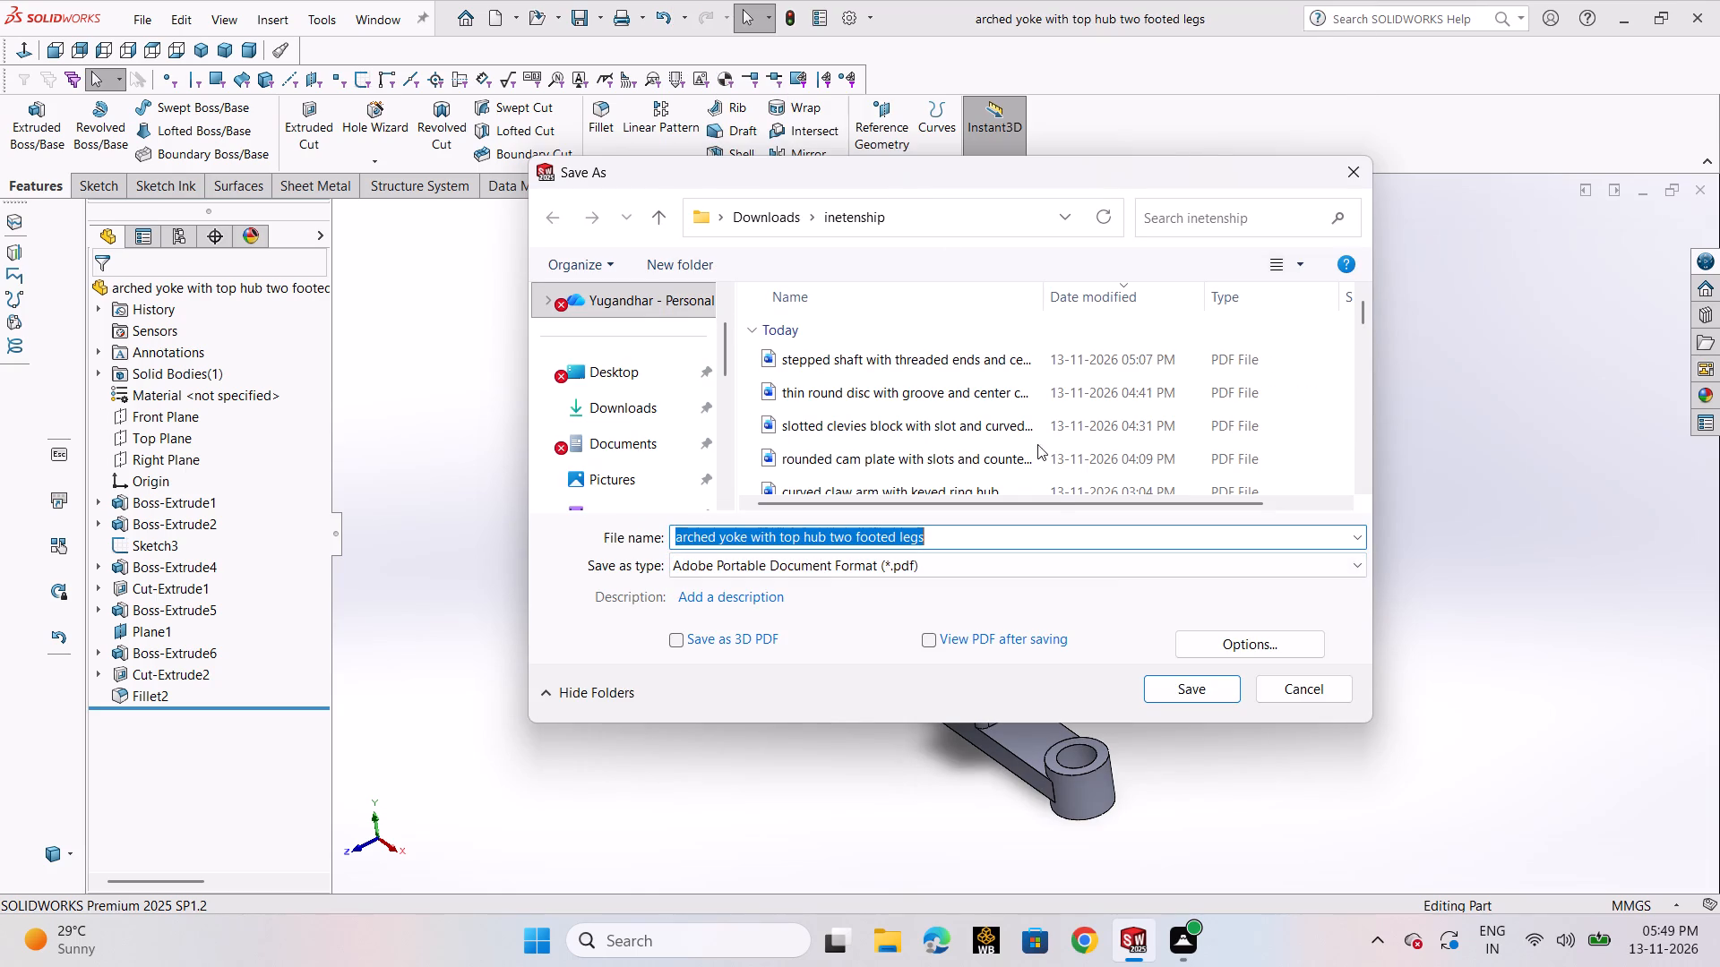
left_click(1175, 687)
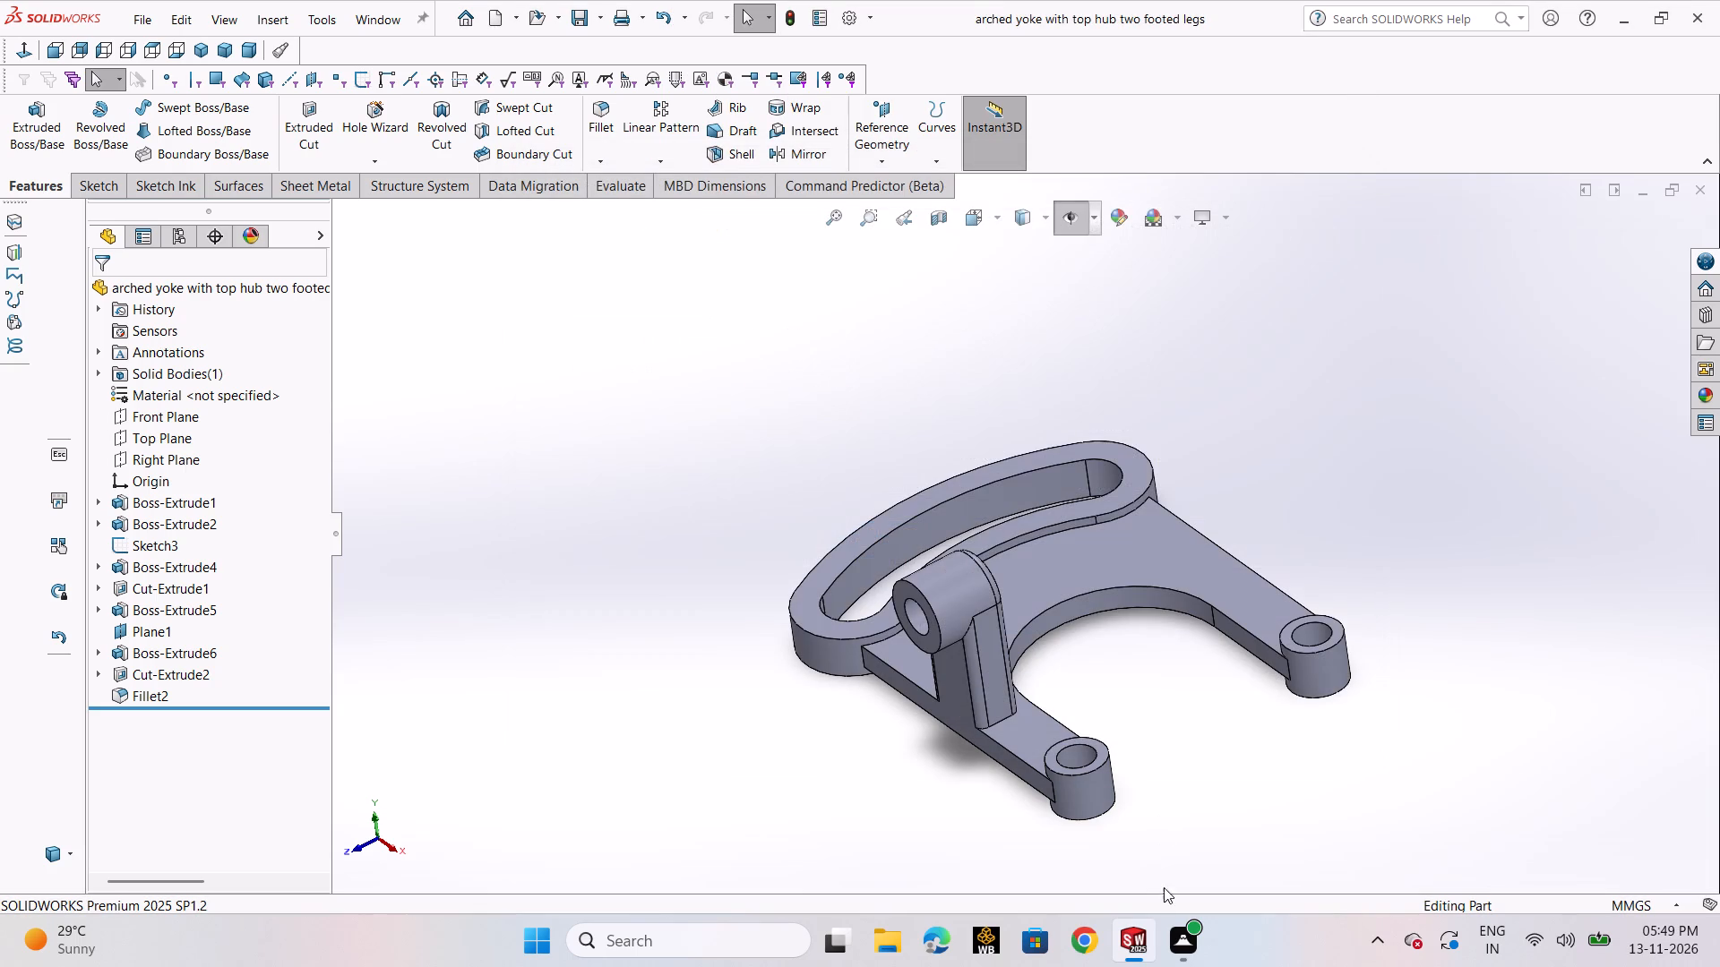